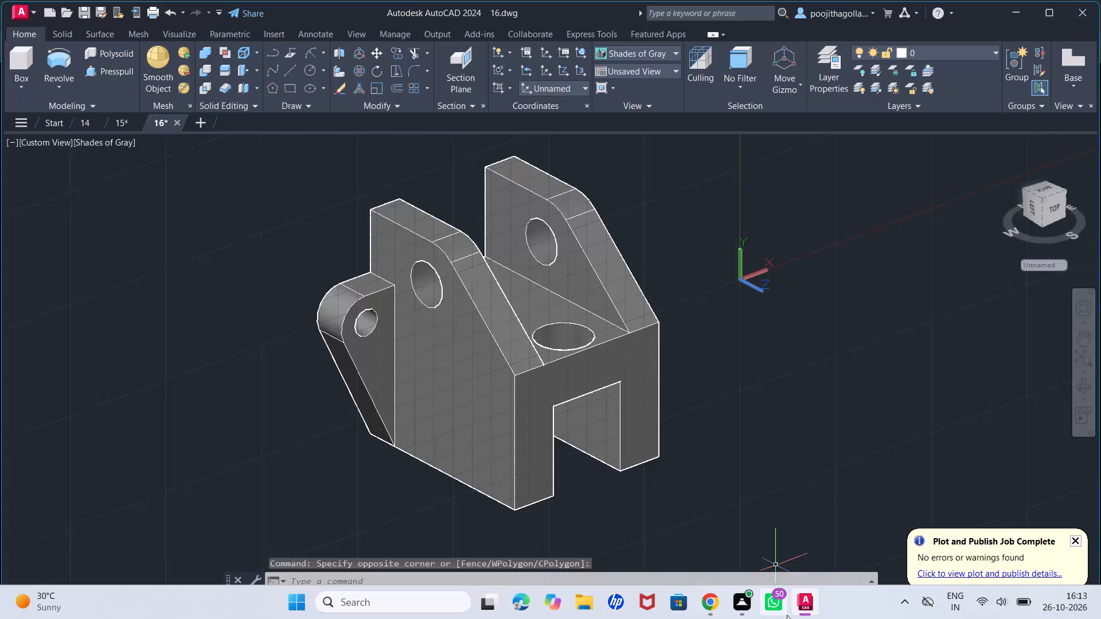
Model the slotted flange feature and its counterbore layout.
Create a new blank drawing and save it as 17 in the CAD folder, in AutoCAD 2018 Drawing format.
click(197, 119)
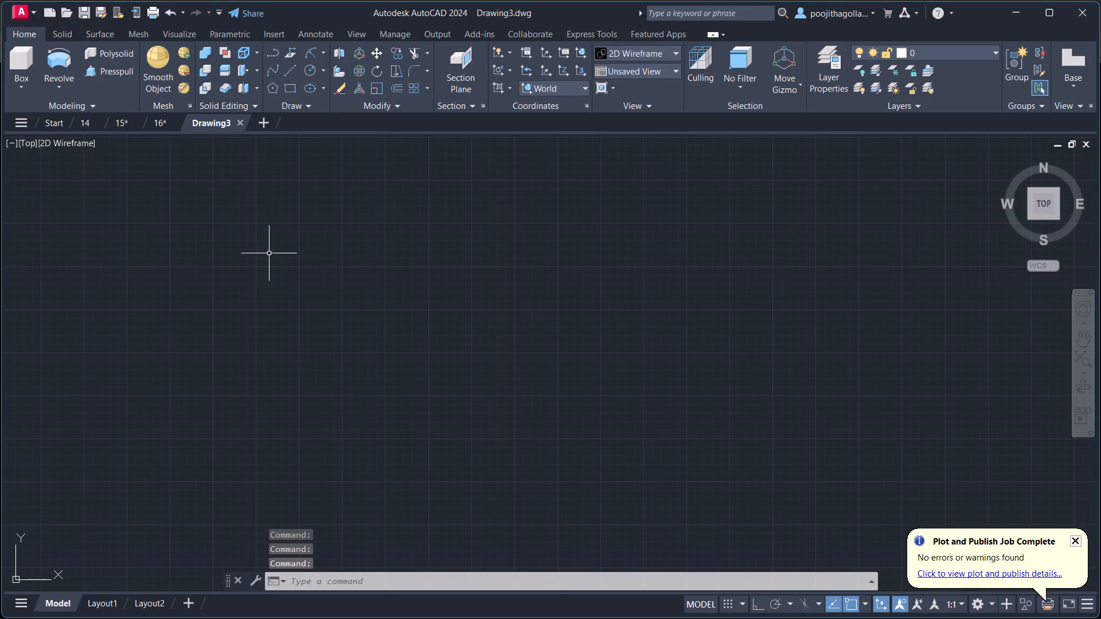
key(ctrl+s)
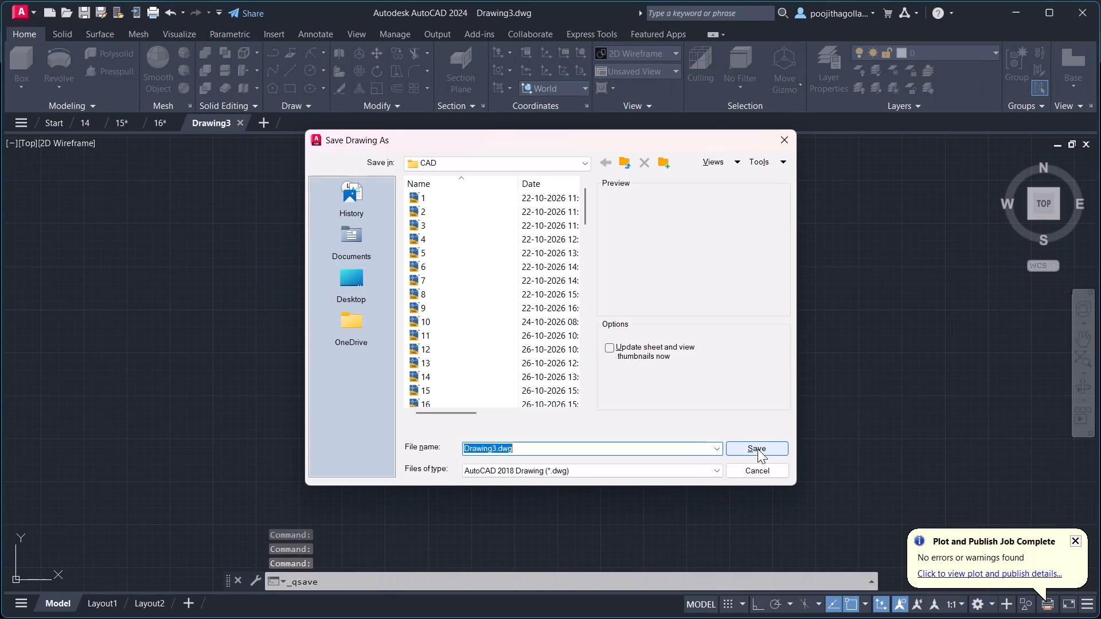
text(17)
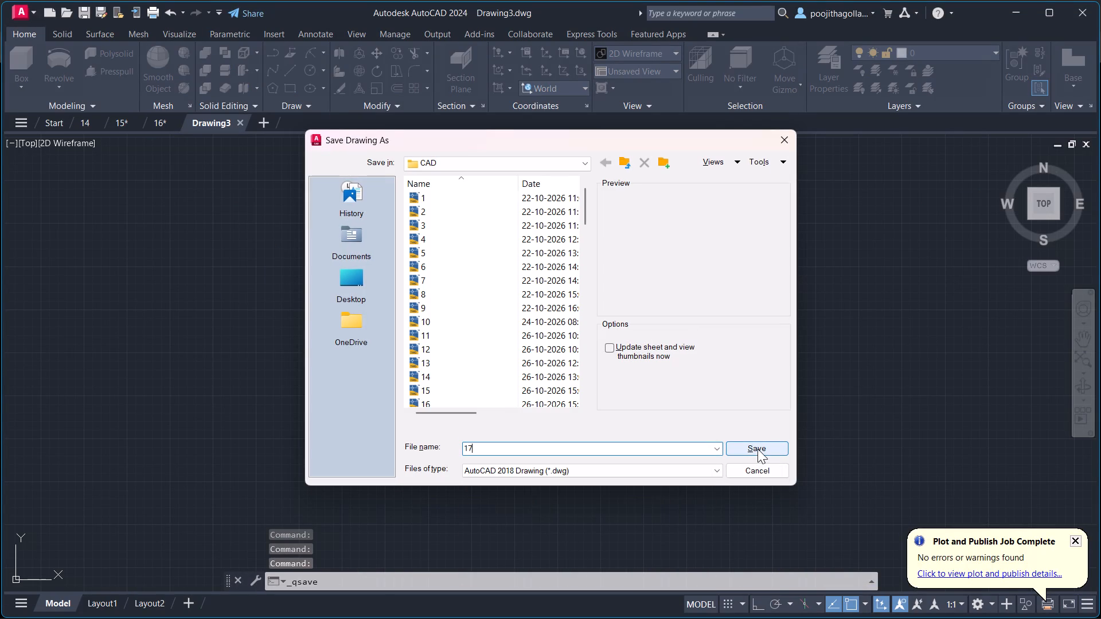
key(Return)
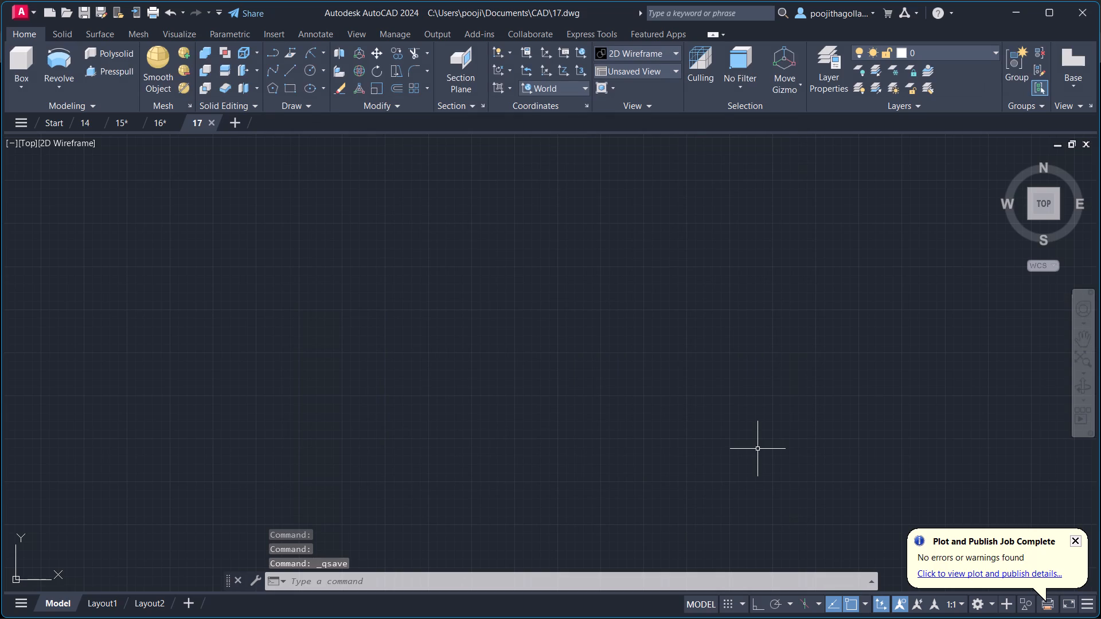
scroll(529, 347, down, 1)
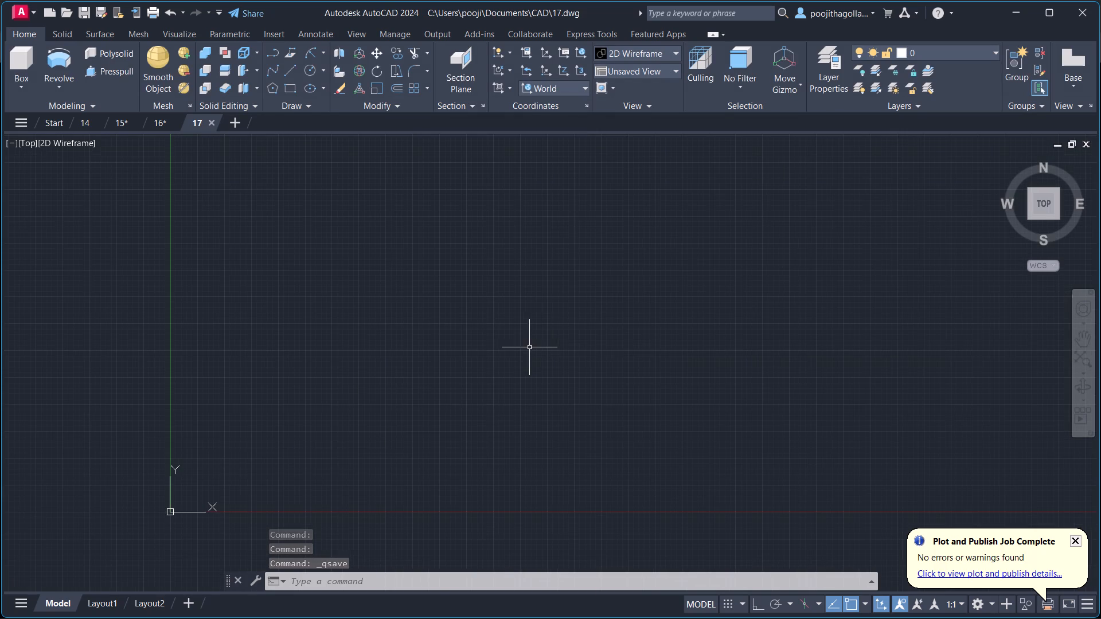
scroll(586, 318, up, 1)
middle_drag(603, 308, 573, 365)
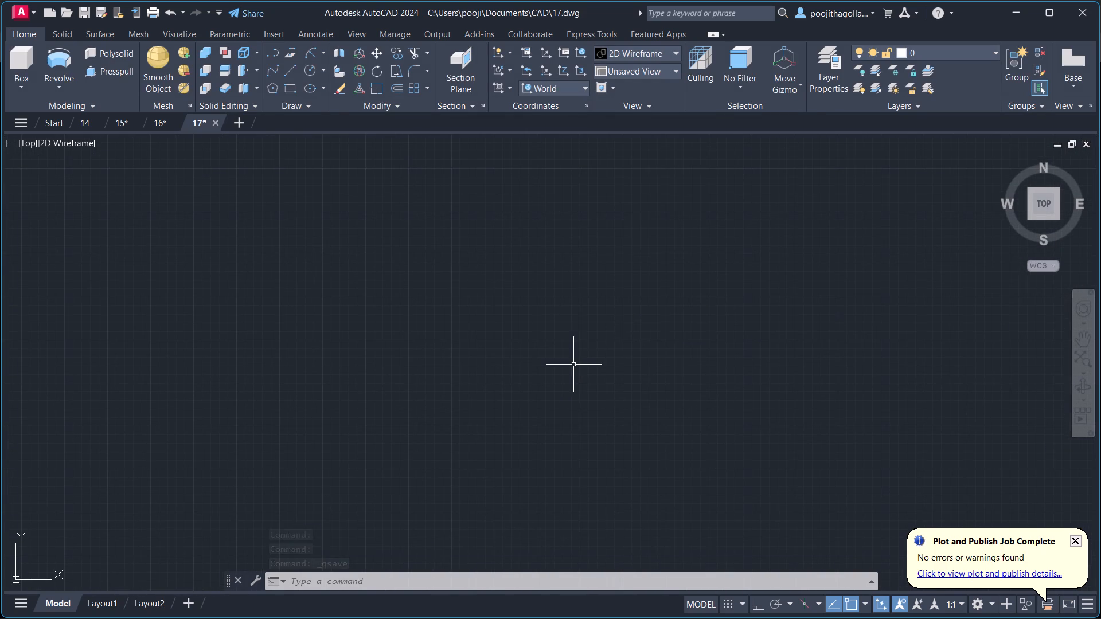
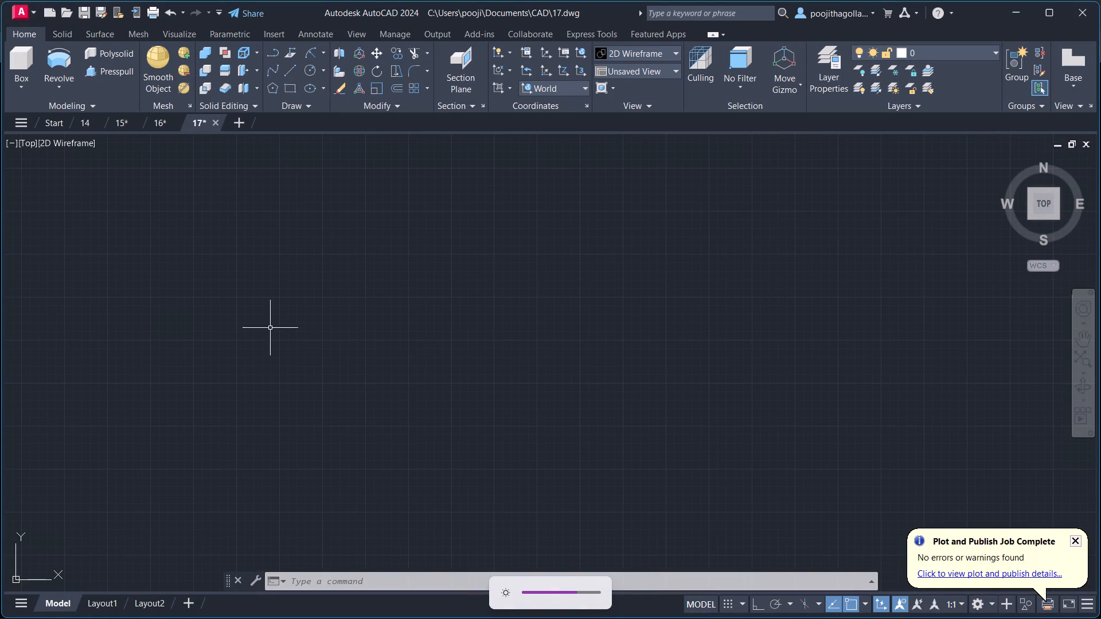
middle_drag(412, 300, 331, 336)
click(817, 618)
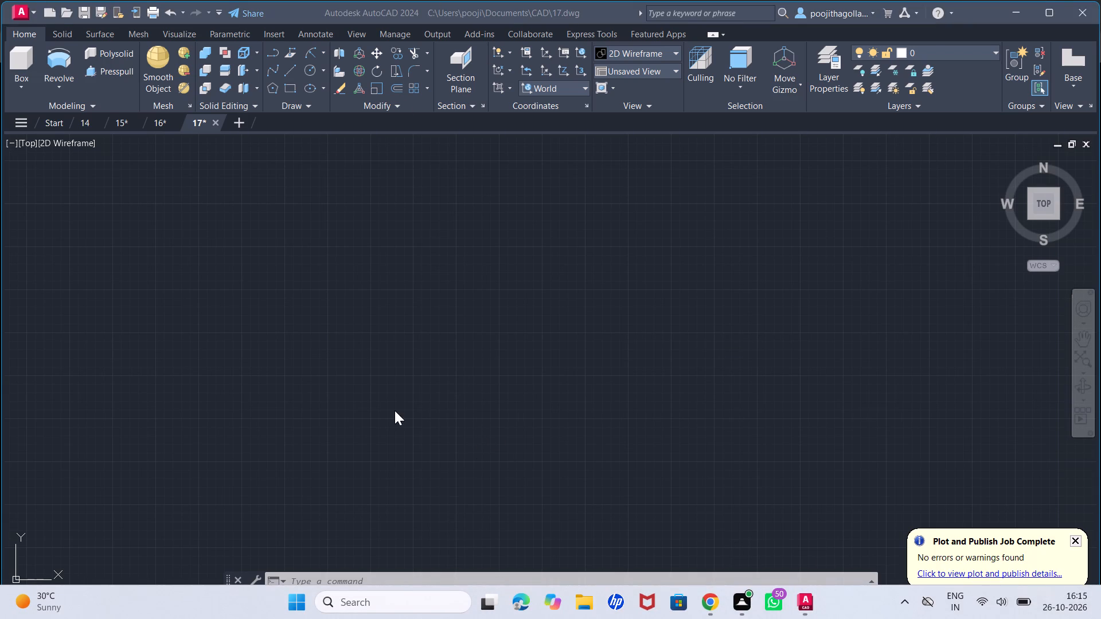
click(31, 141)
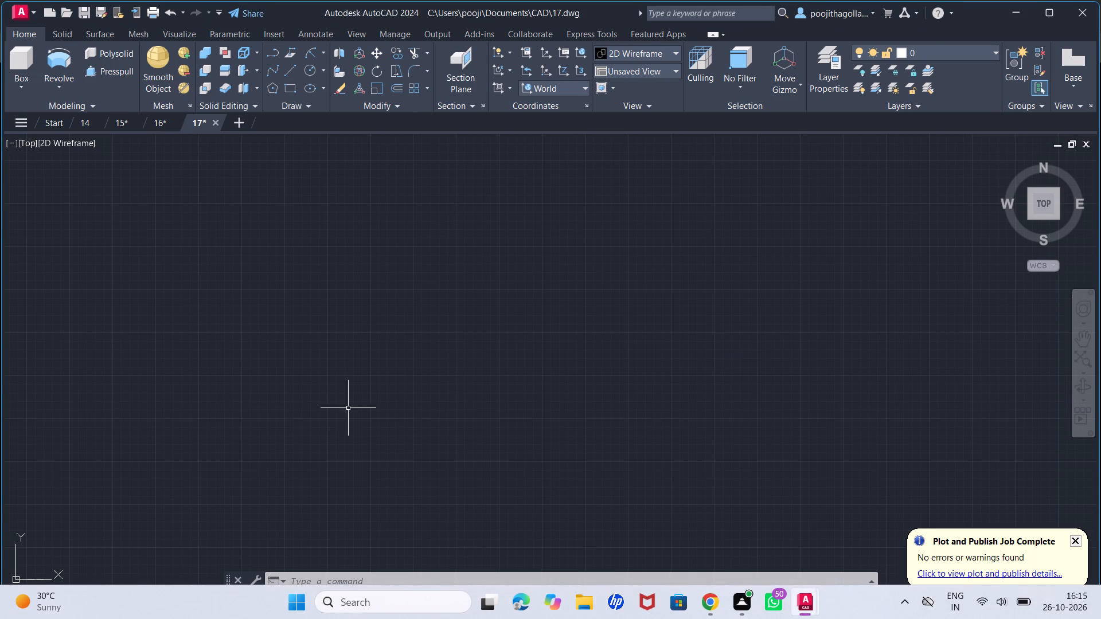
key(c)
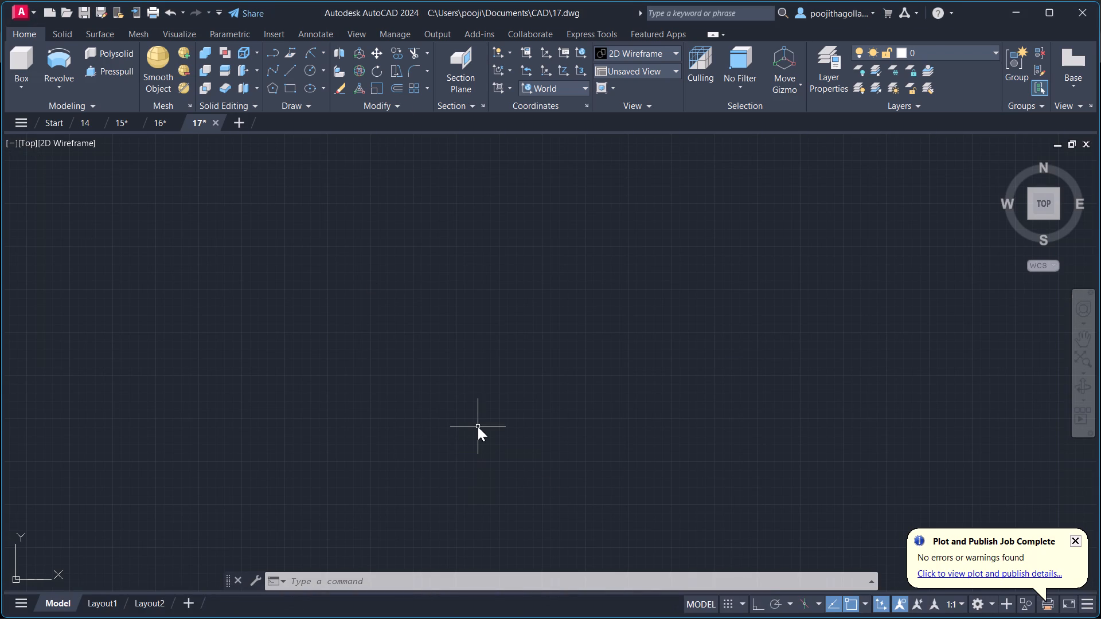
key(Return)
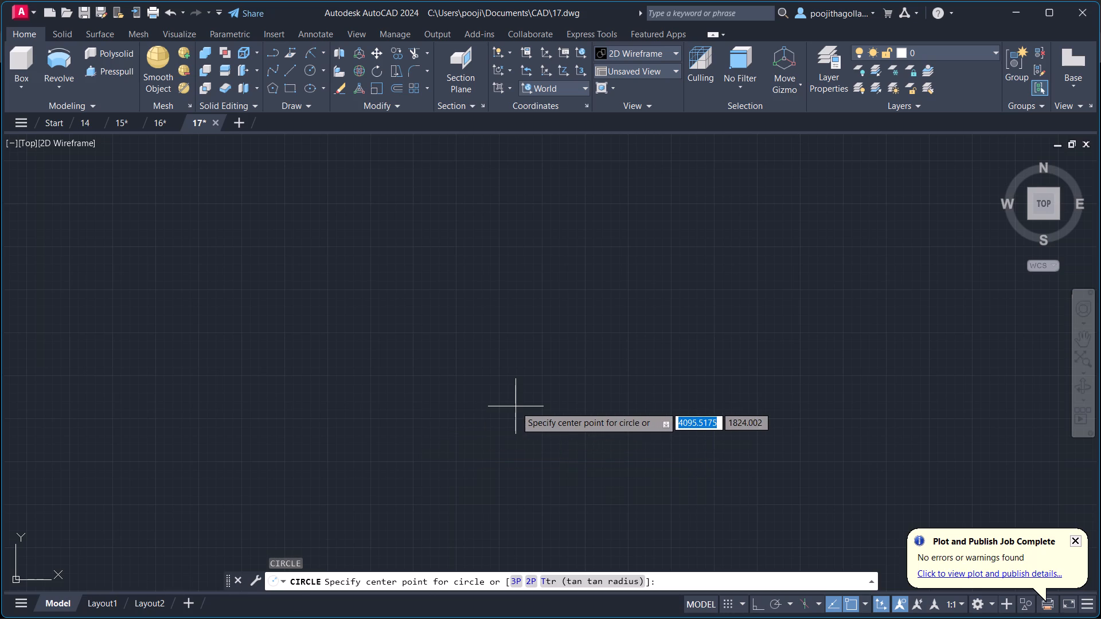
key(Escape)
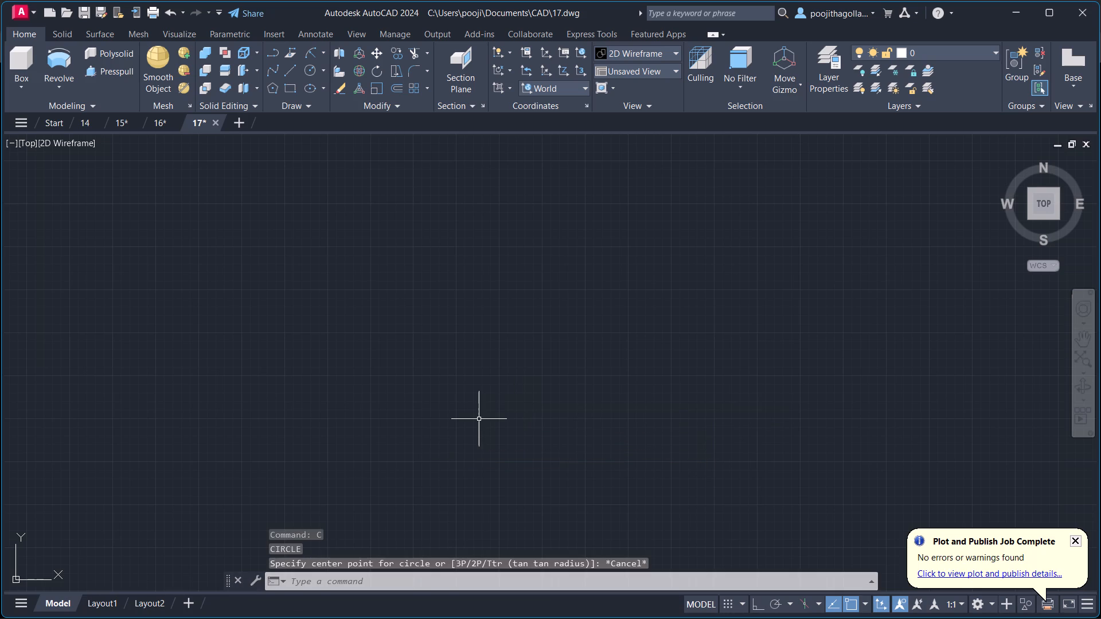
Draw a horizontal line 22.5 units long from a free start point in the empty drawing, with Ortho mode on.
key(l)
key(Return)
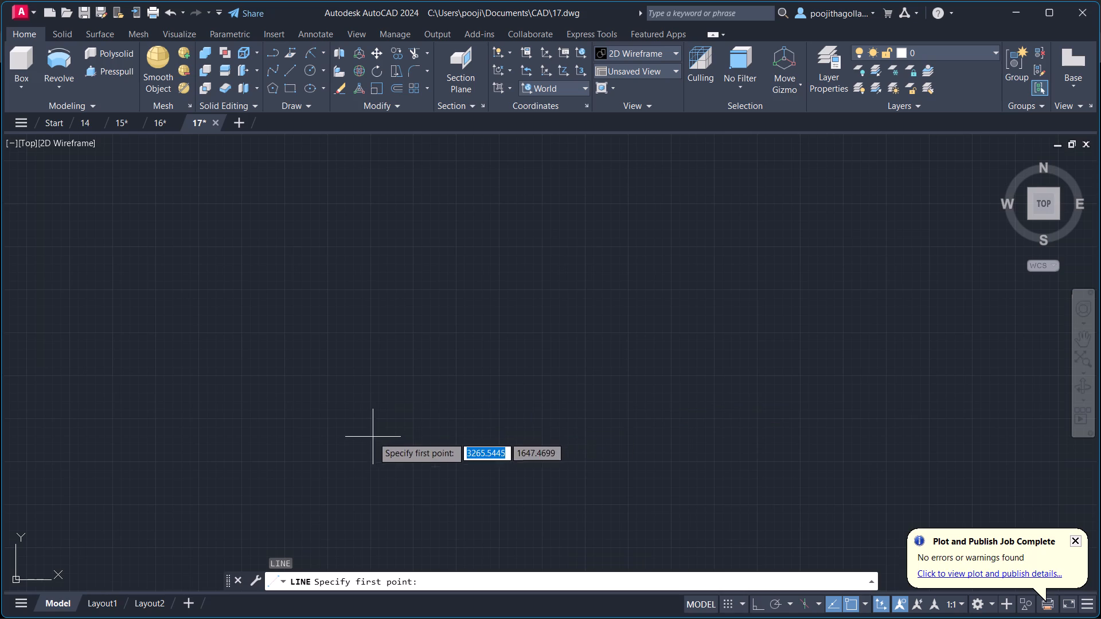
click(373, 437)
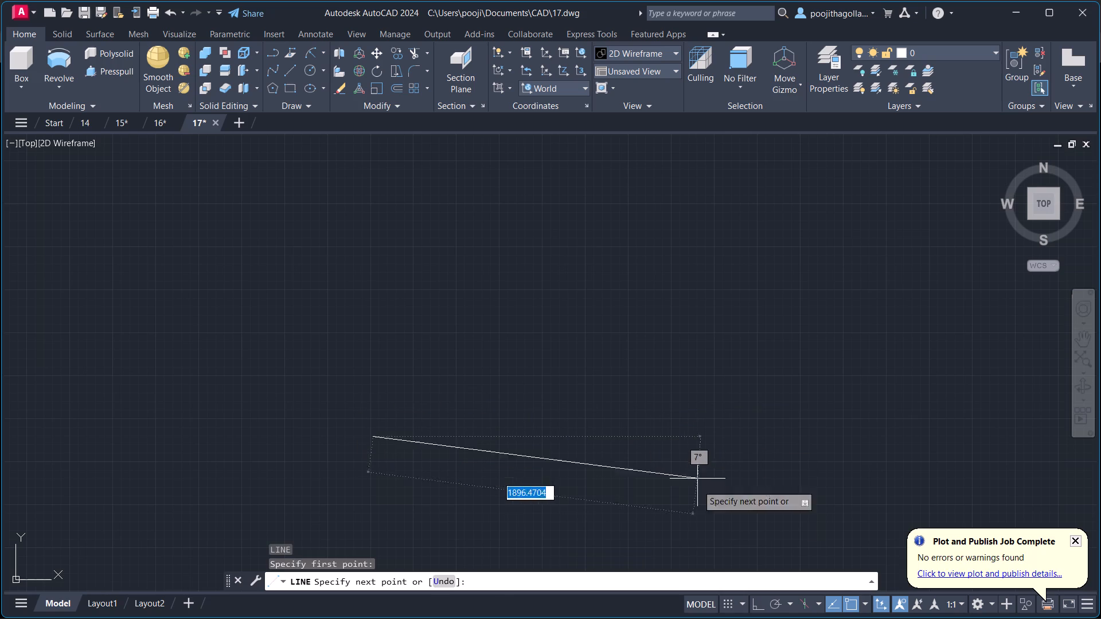
click(759, 602)
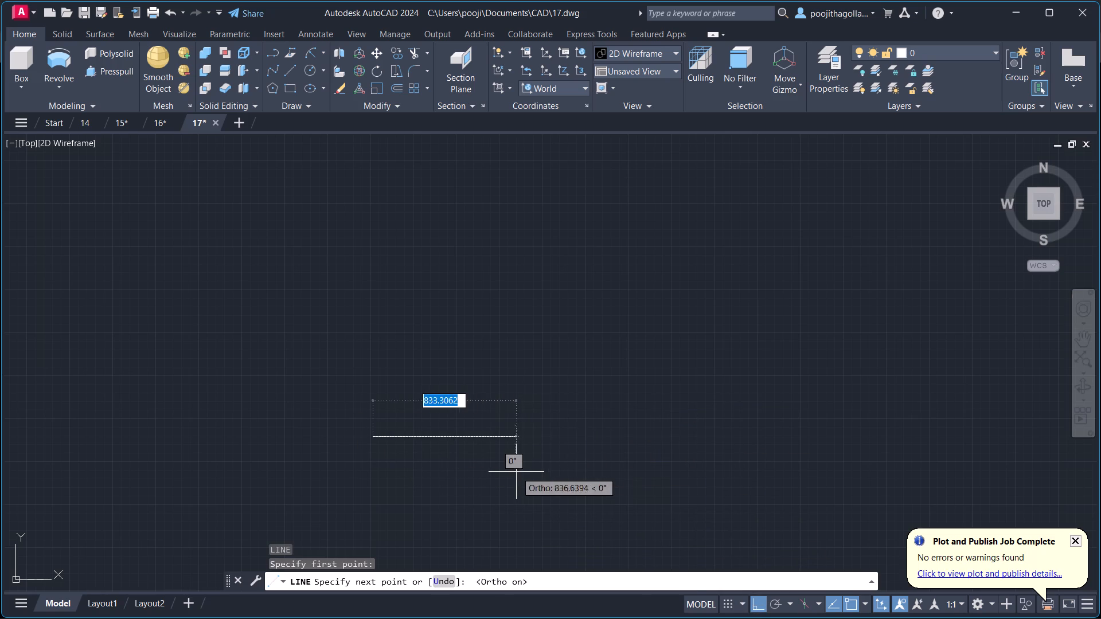
middle_drag(552, 444, 635, 355)
text(22.5)
key(Return)
scroll(438, 346, up, 4)
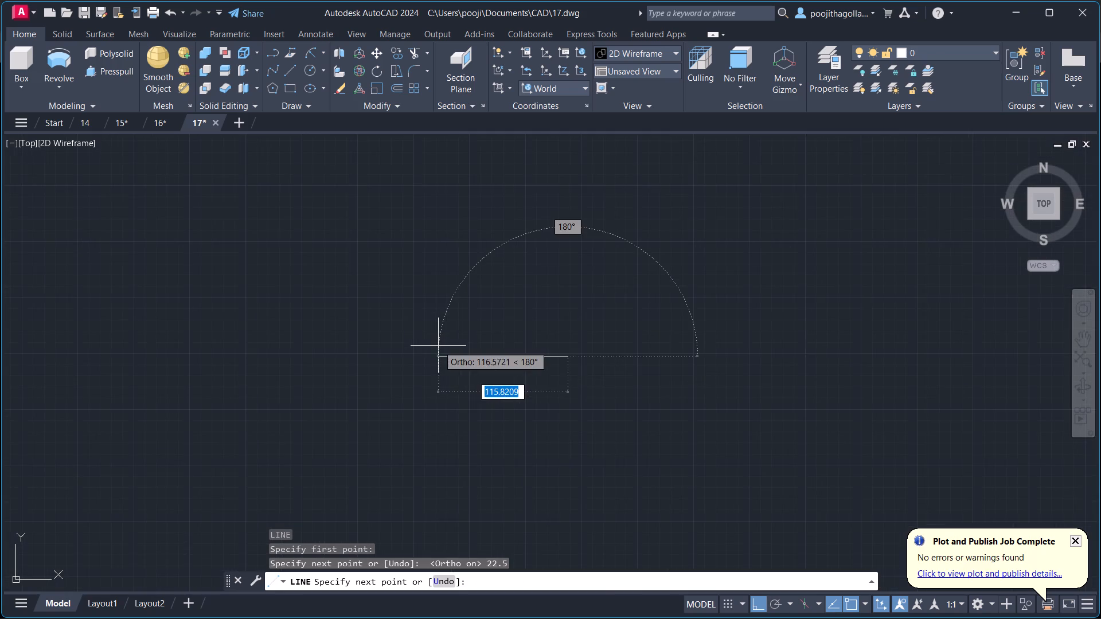
scroll(438, 346, up, 2)
scroll(723, 409, up, 3)
middle_drag(742, 399, 499, 441)
scroll(473, 387, down, 2)
scroll(473, 387, up, 1)
middle_drag(474, 387, 490, 427)
key(Escape)
scroll(473, 416, up, 2)
middle_drag(487, 443, 517, 469)
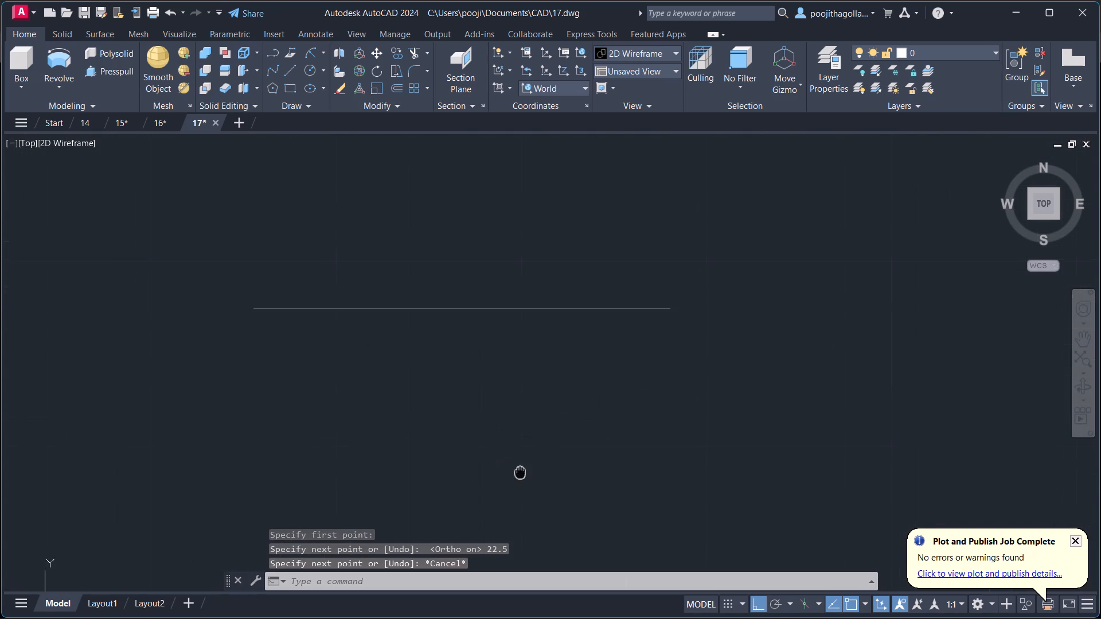
Start a new line from the left endpoint of the horizontal line.
key(Return)
scroll(447, 387, down, 2)
middle_drag(461, 398, 486, 426)
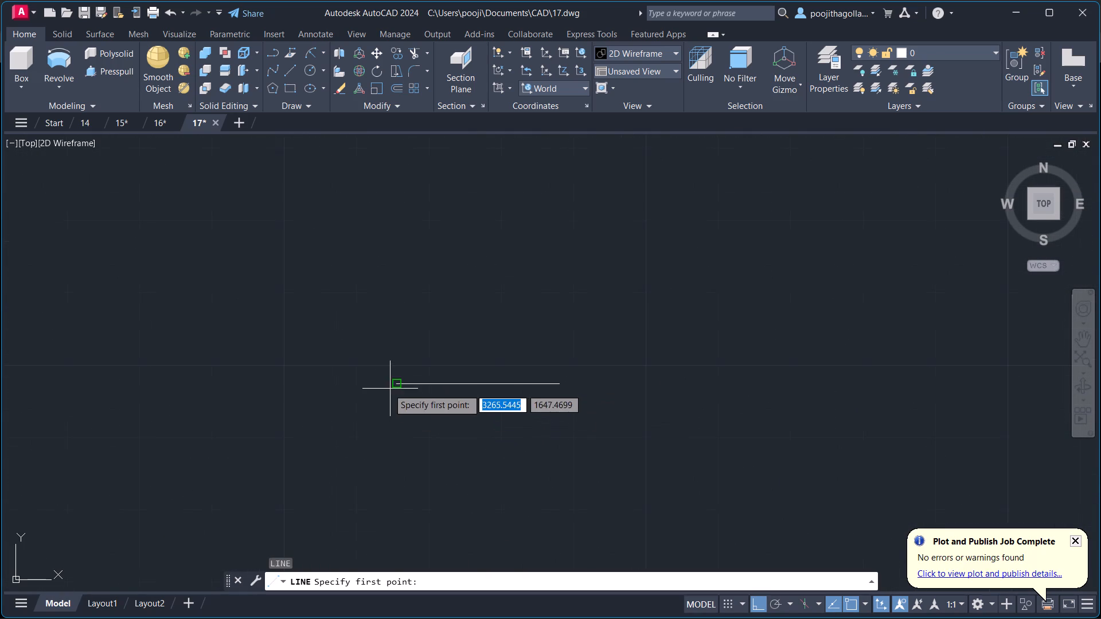
scroll(388, 387, up, 2)
click(405, 383)
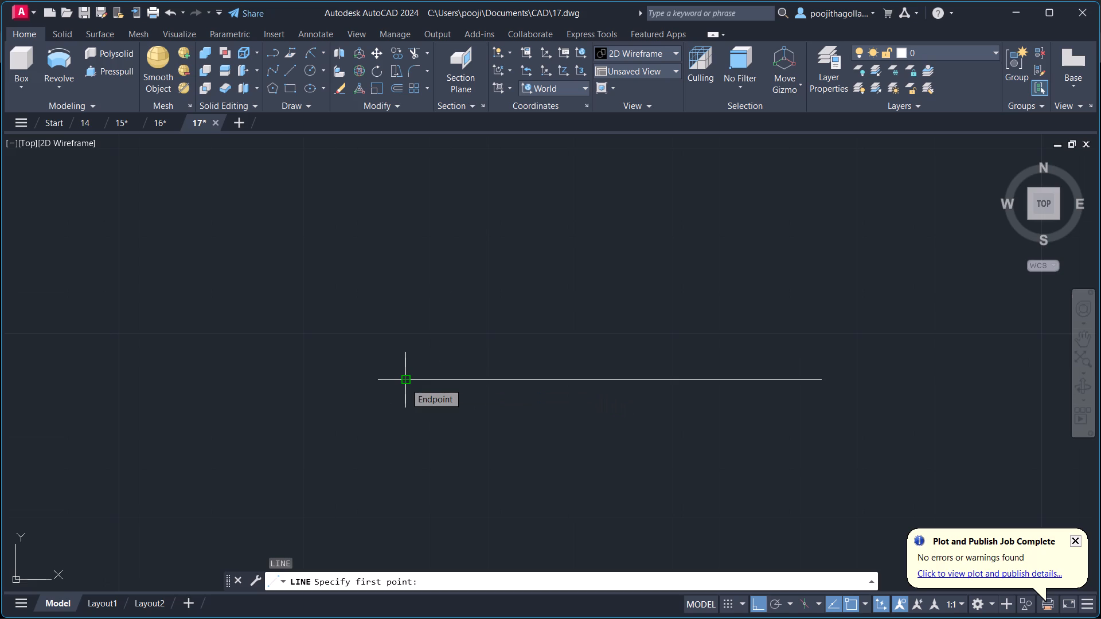
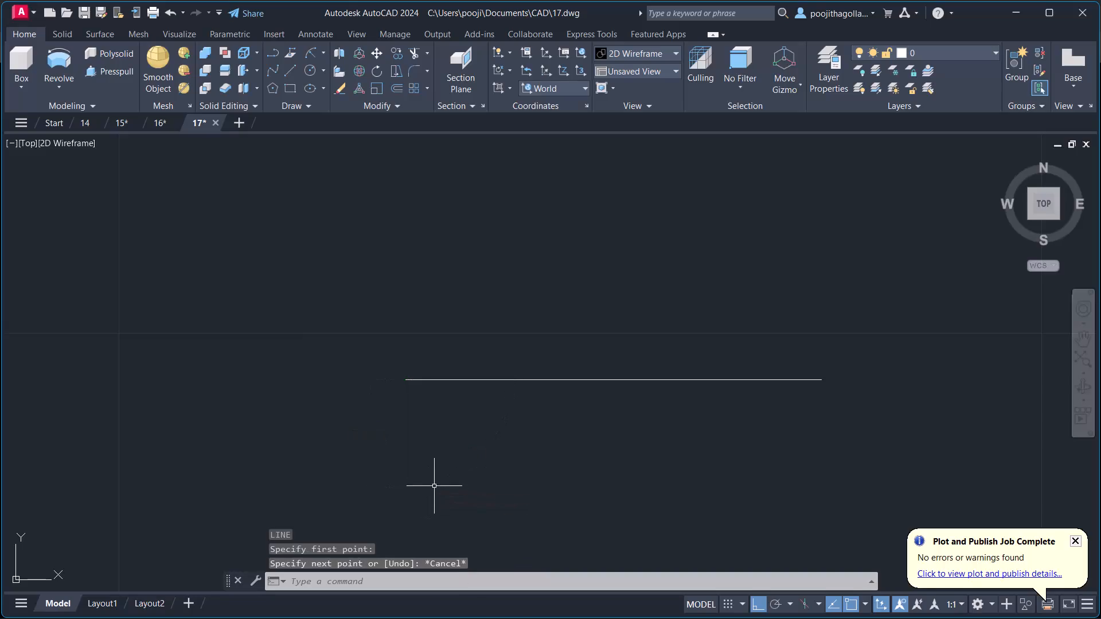
Draw a circle of radius 18 centred on the left endpoint of the horizontal line.
key(v)
key(BackSpace)
key(c)
key(Return)
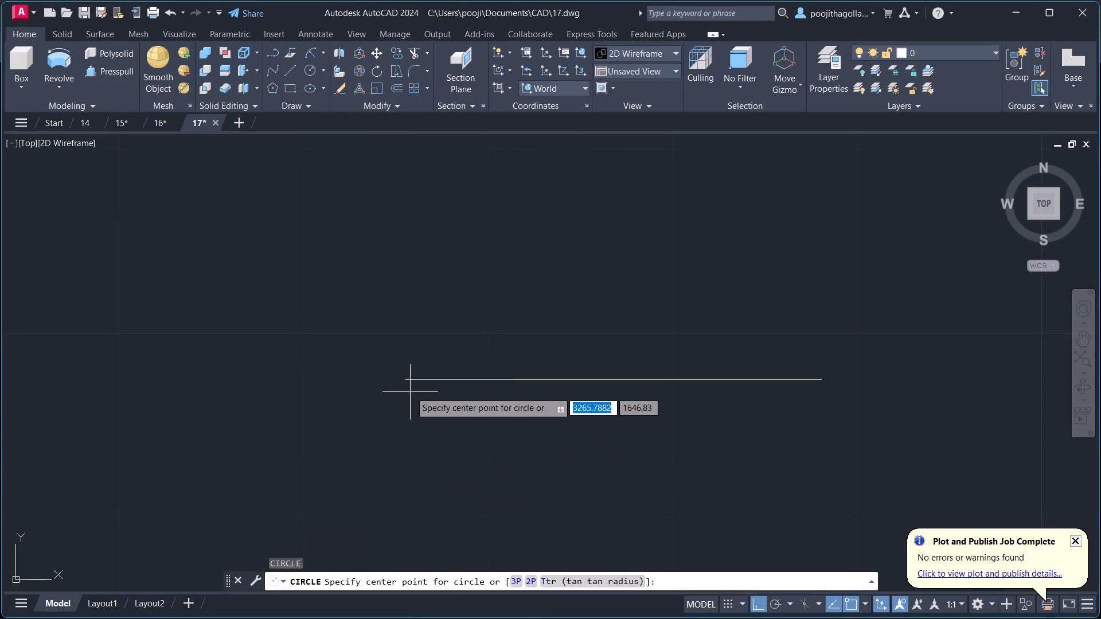
click(402, 381)
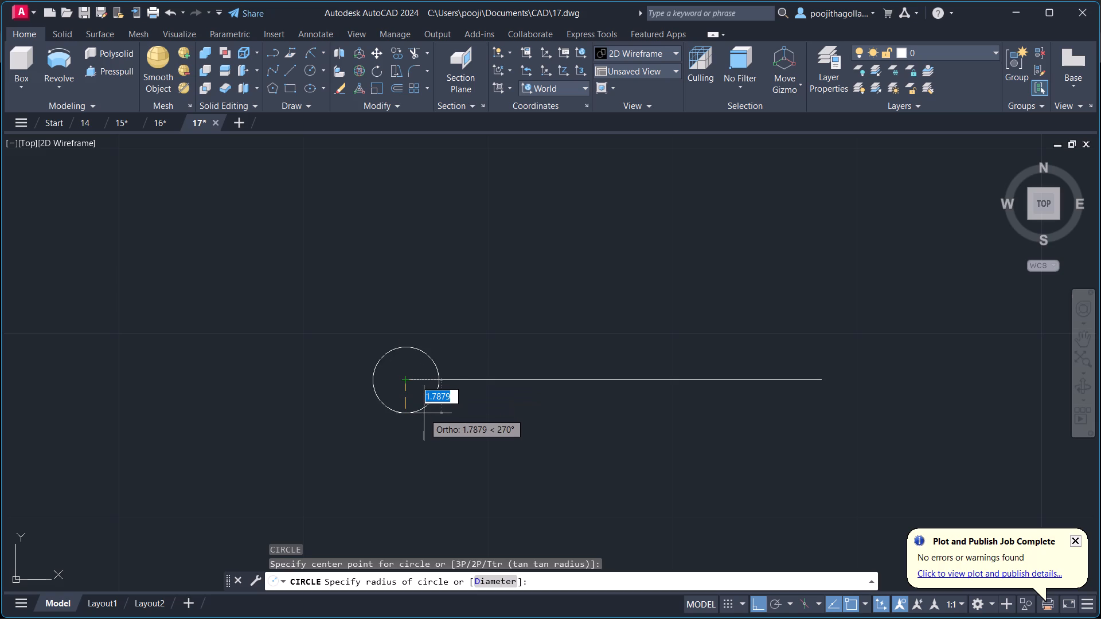
text(18)
key(Return)
Draw a second circle of radius 18 centred on the right endpoint of the horizontal line.
scroll(567, 378, down, 2)
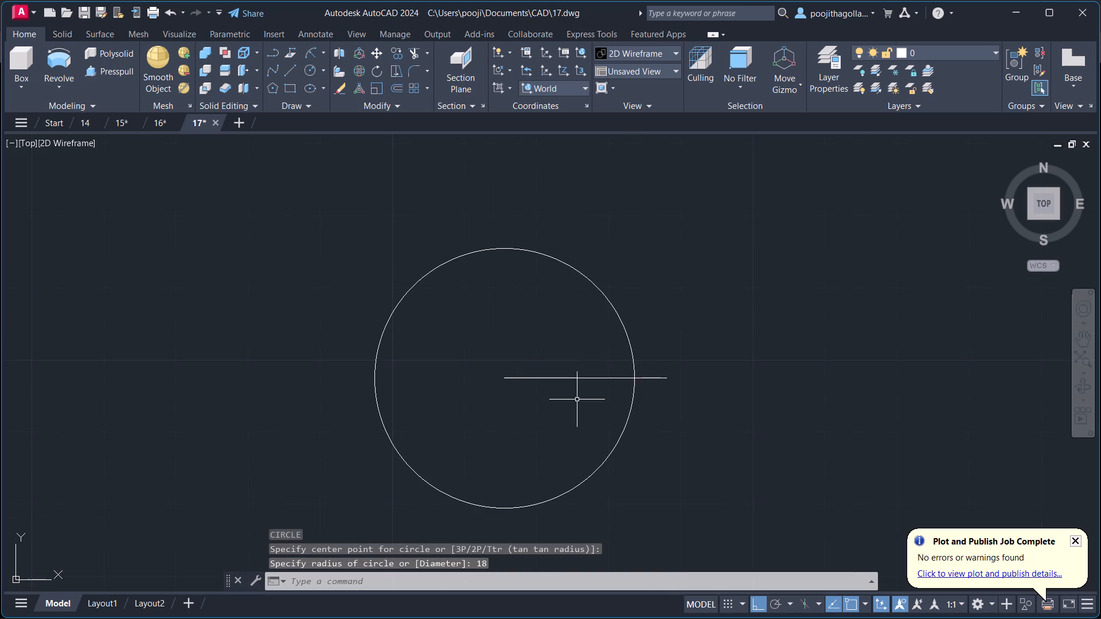
middle_drag(569, 394, 533, 343)
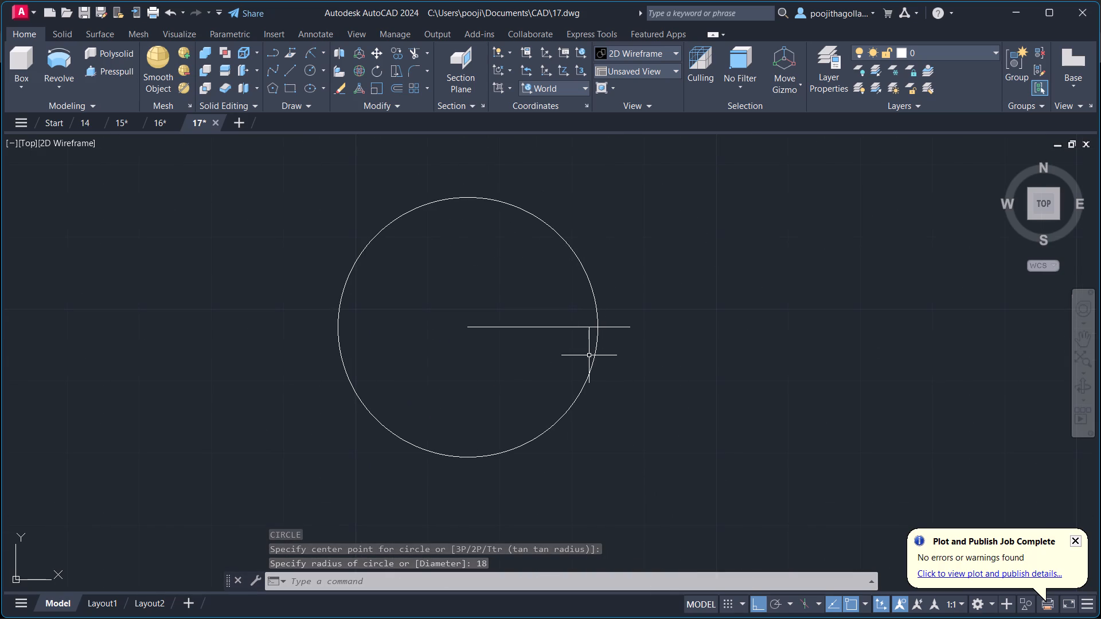
key(c)
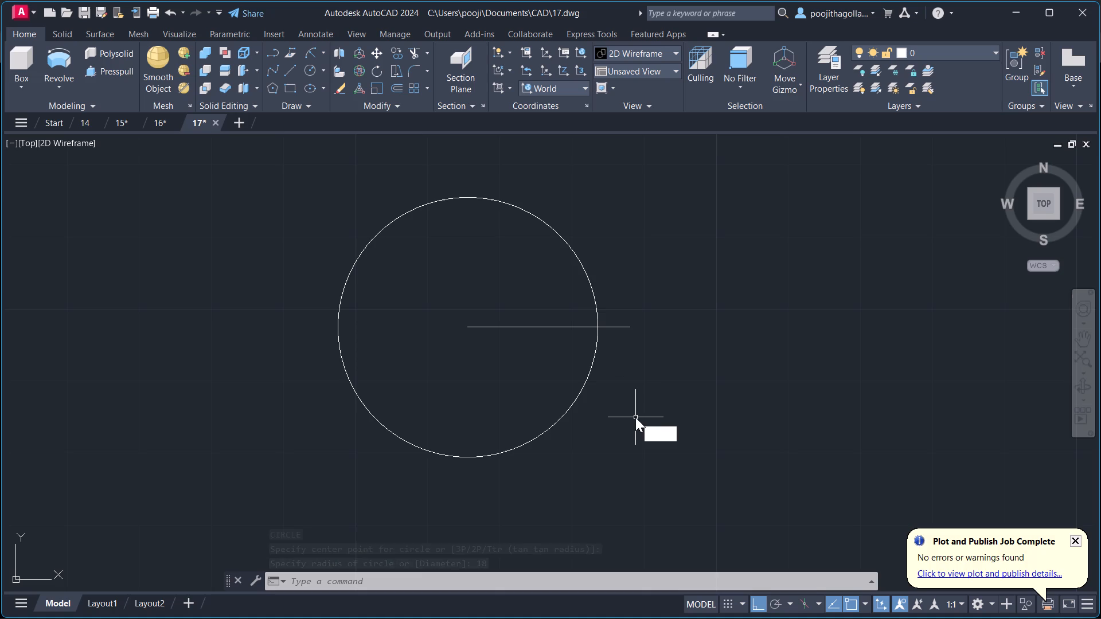
key(Return)
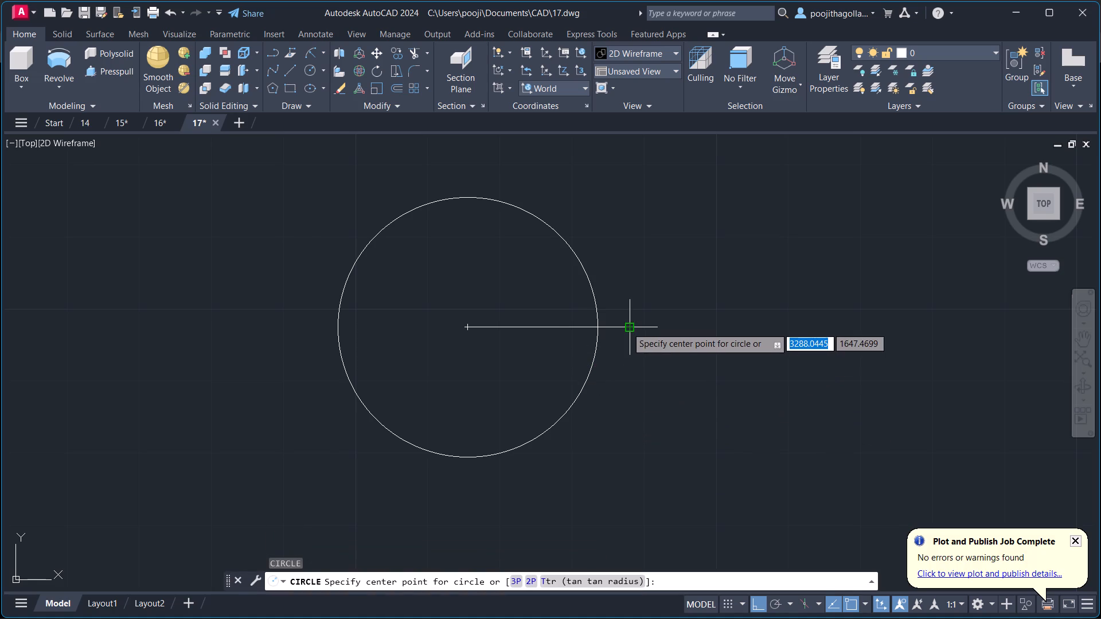
click(627, 327)
text(18)
key(Return)
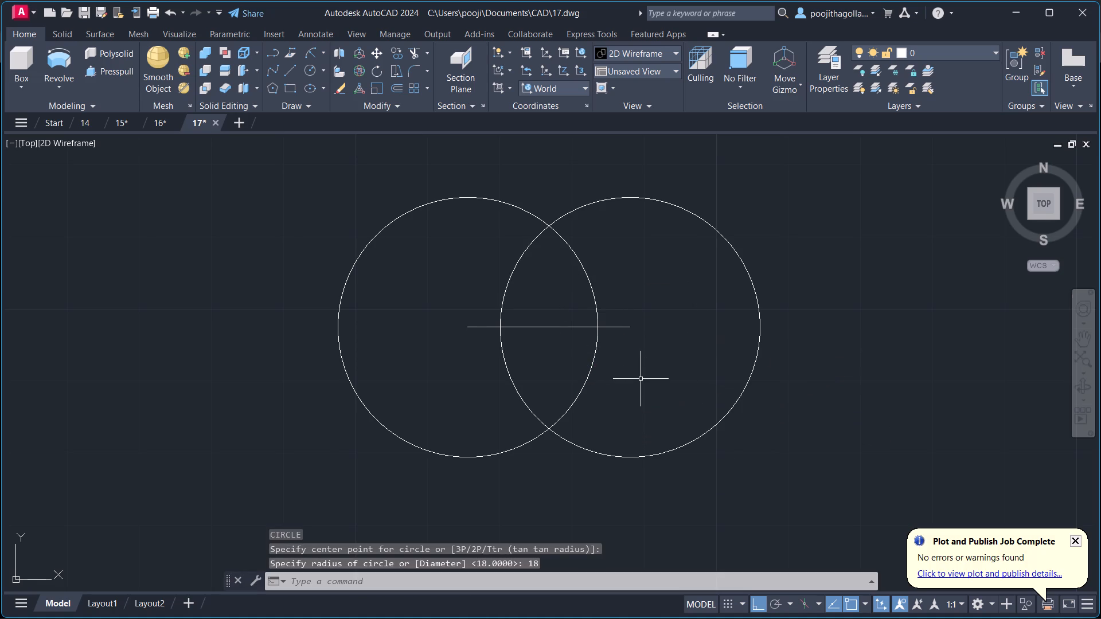
Join the top quadrants and the bottom quadrants of the two circles with horizontal lines.
middle_drag(697, 307, 696, 353)
key(l)
key(Return)
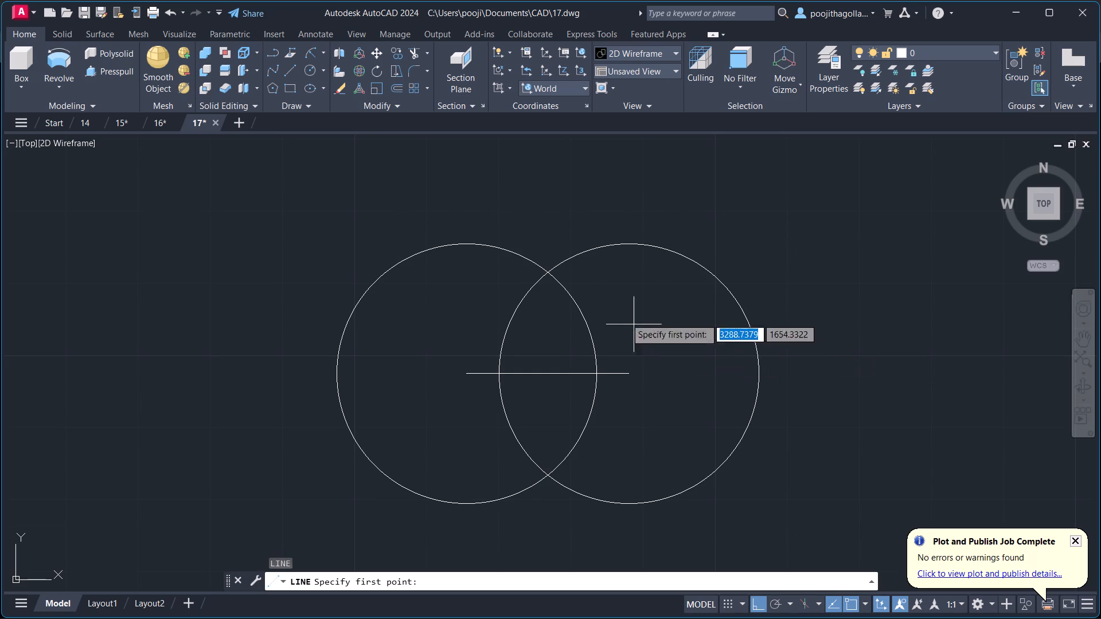
click(627, 248)
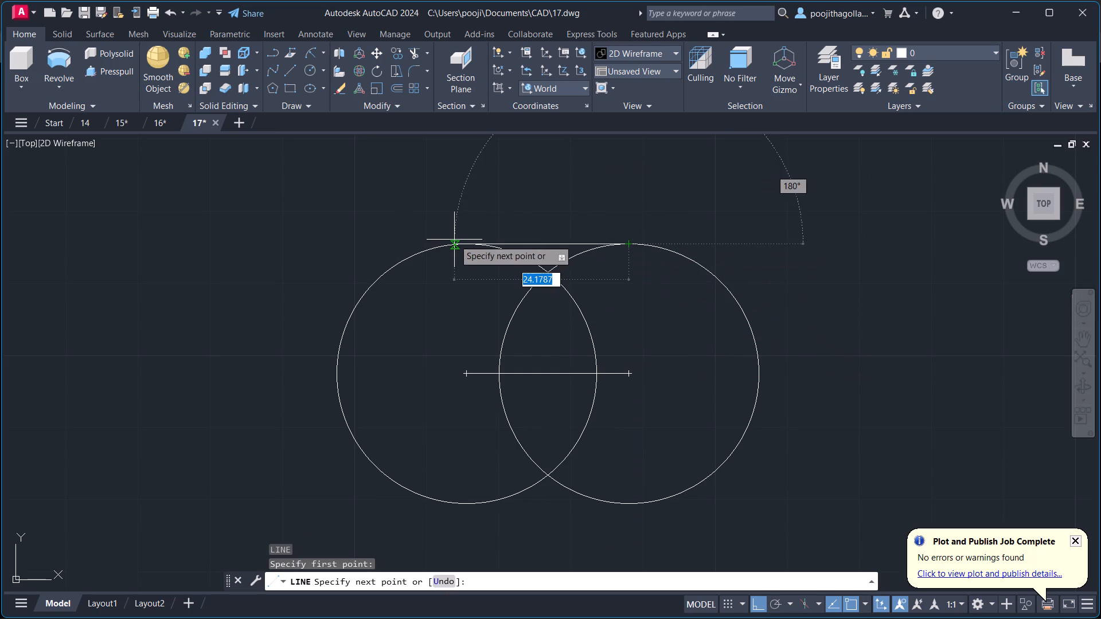
click(467, 244)
key(Escape)
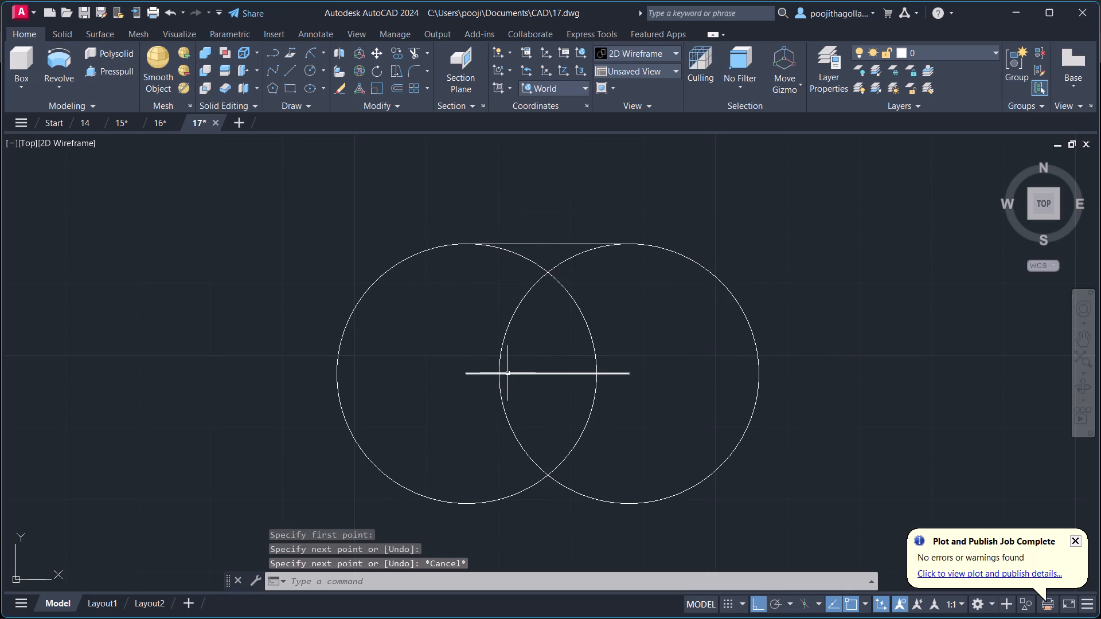
key(l)
key(Return)
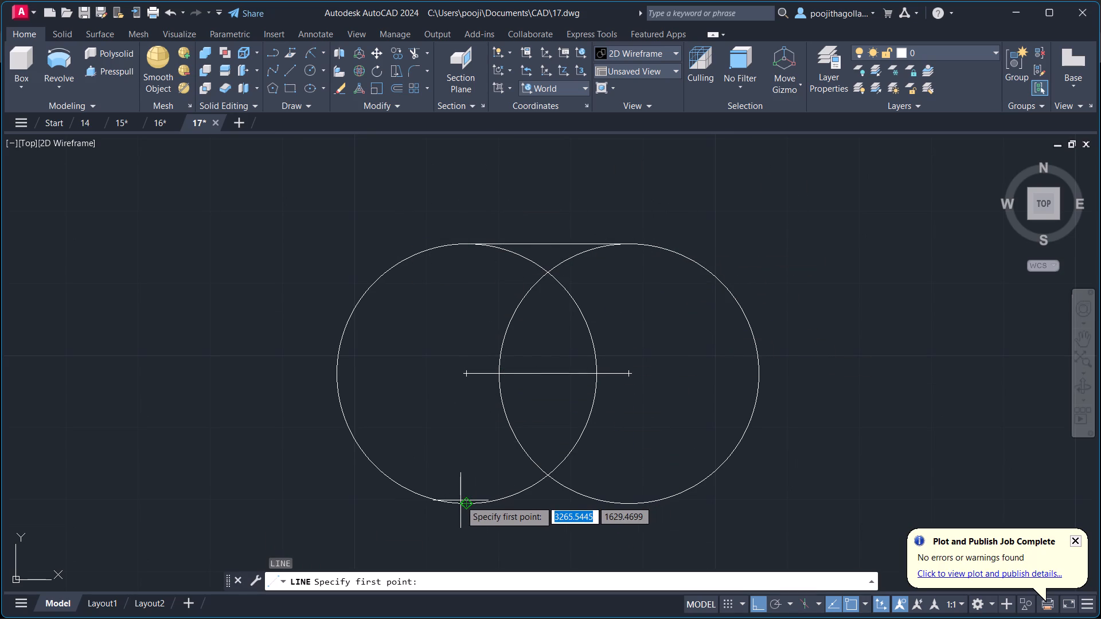
click(463, 501)
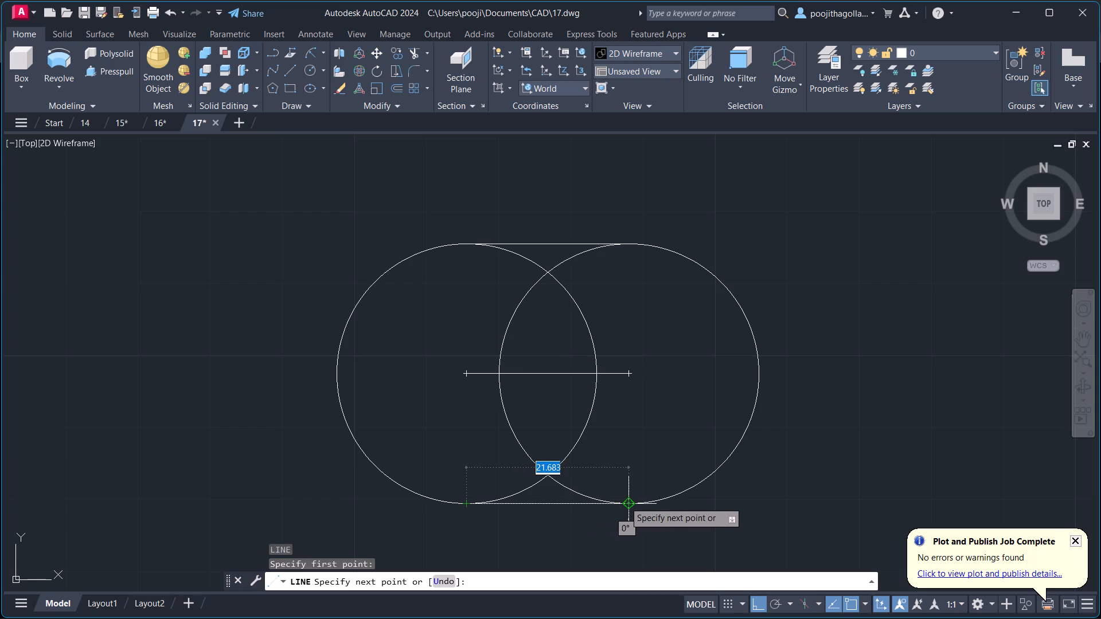
click(627, 503)
key(Escape)
Trim away the inner circle arcs and the centre line, leaving only the outer slot-shaped outline.
text(tr)
key(Return)
drag(645, 327, 506, 450)
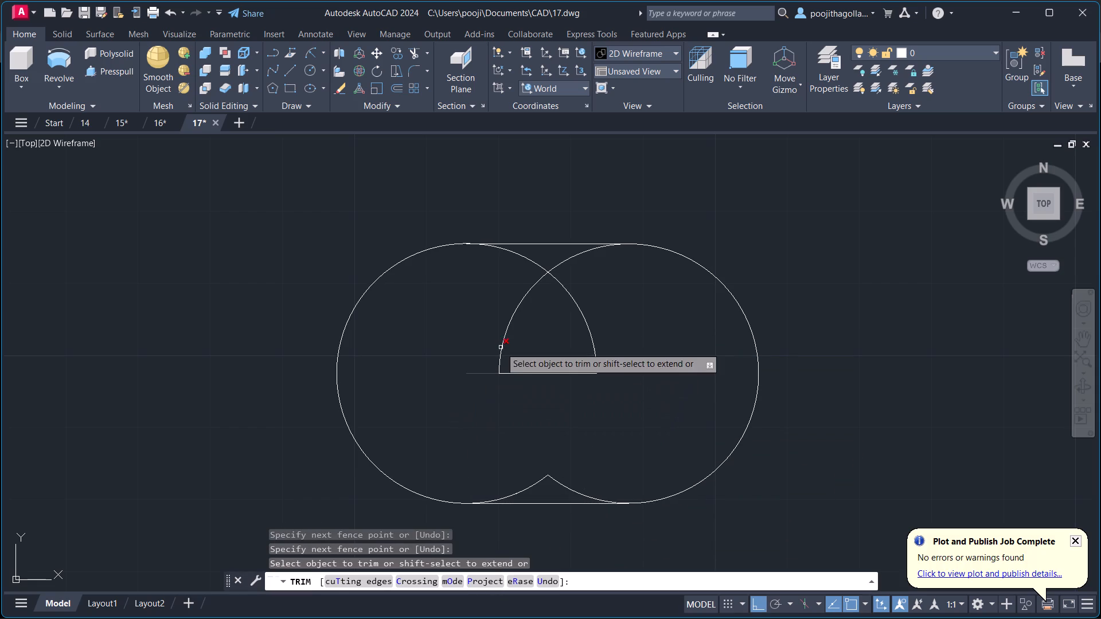
drag(471, 346, 524, 382)
drag(533, 265, 573, 263)
click(553, 262)
drag(568, 285, 572, 295)
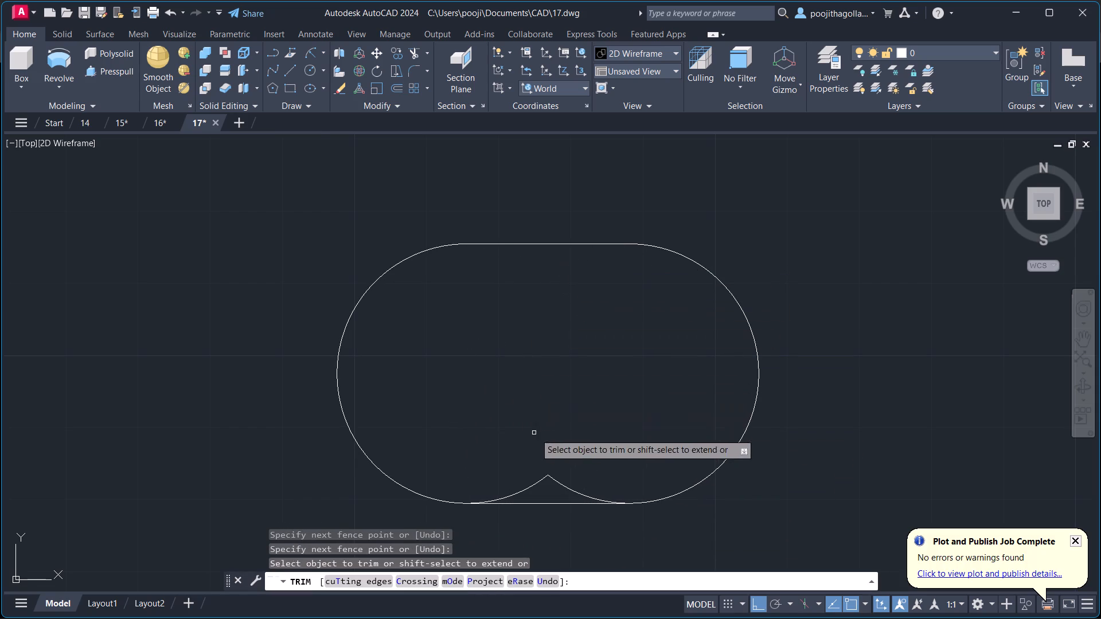
scroll(545, 469, up, 1)
click(596, 480)
click(512, 497)
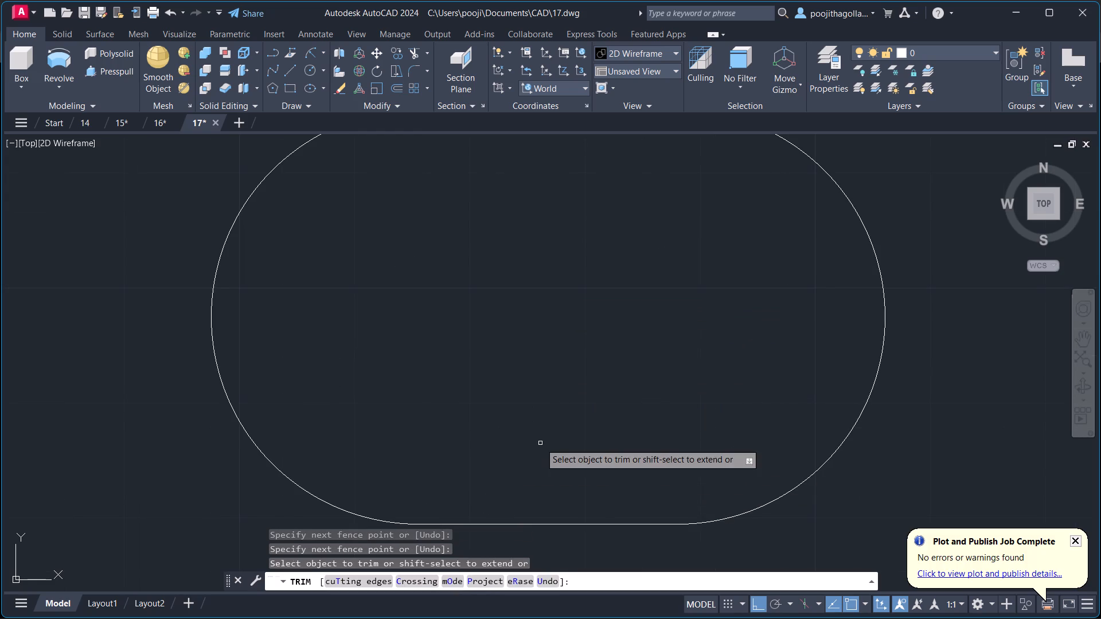
key(Escape)
Draw a circle of radius 13 concentric with the outline's left arc.
scroll(560, 433, down, 1)
middle_drag(567, 437, 544, 459)
scroll(544, 459, up, 1)
scroll(563, 455, down, 2)
middle_drag(573, 453, 524, 395)
scroll(513, 377, up, 1)
middle_drag(513, 377, 516, 411)
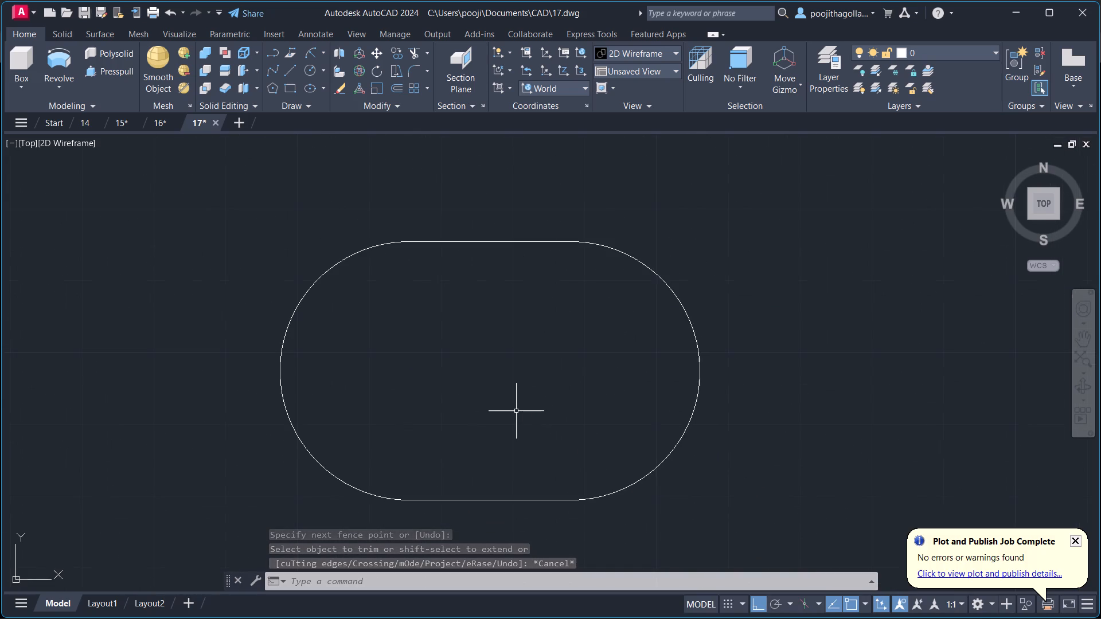
key(c)
key(Return)
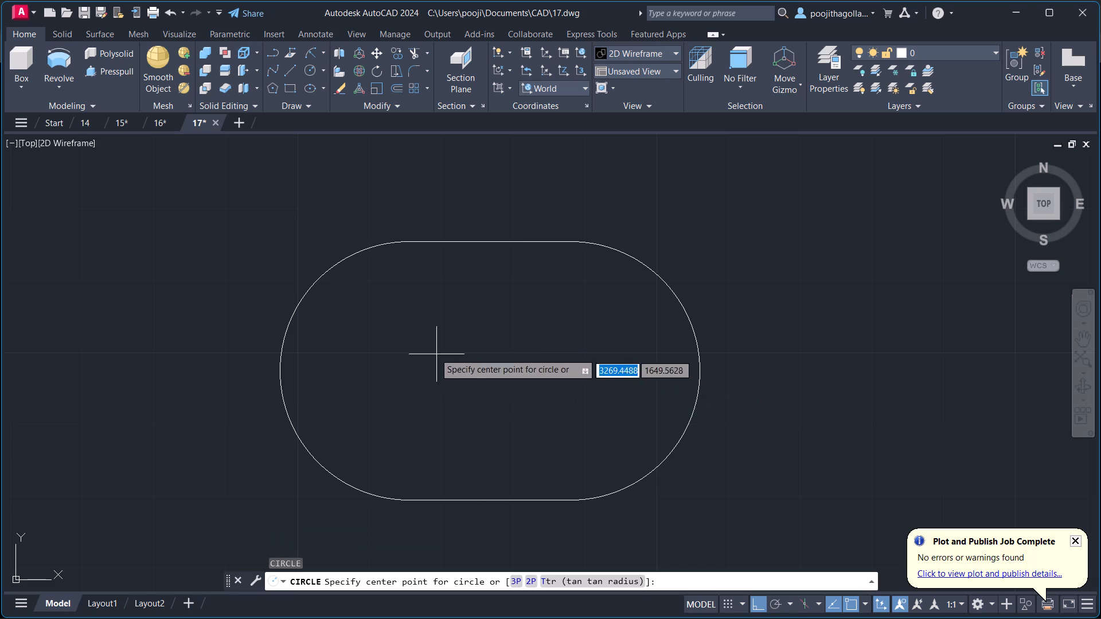
click(405, 375)
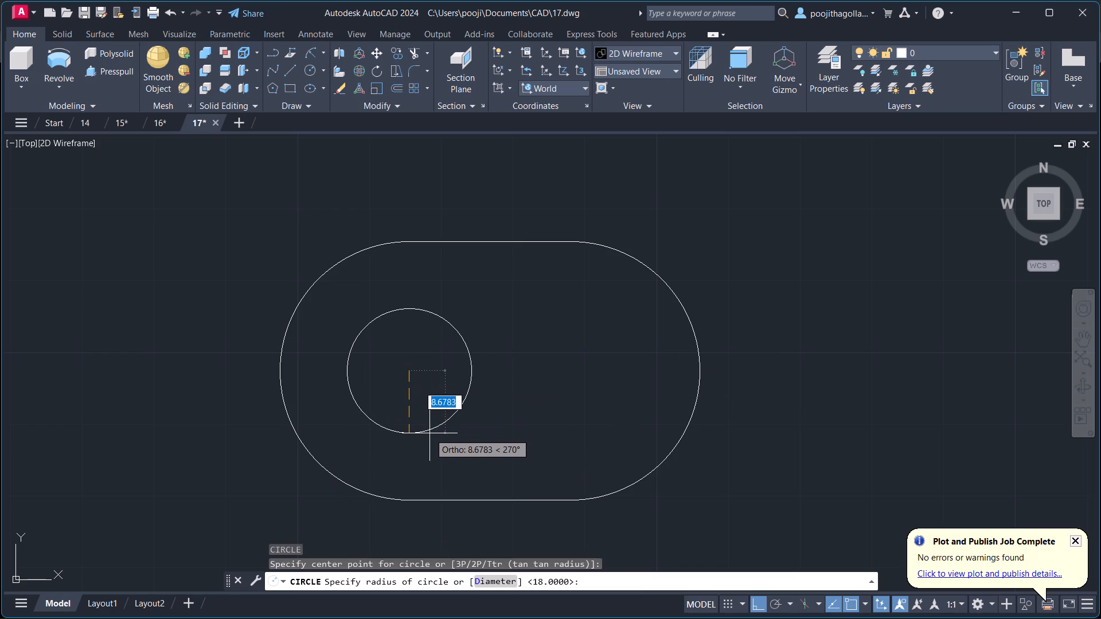
text(13)
key(Return)
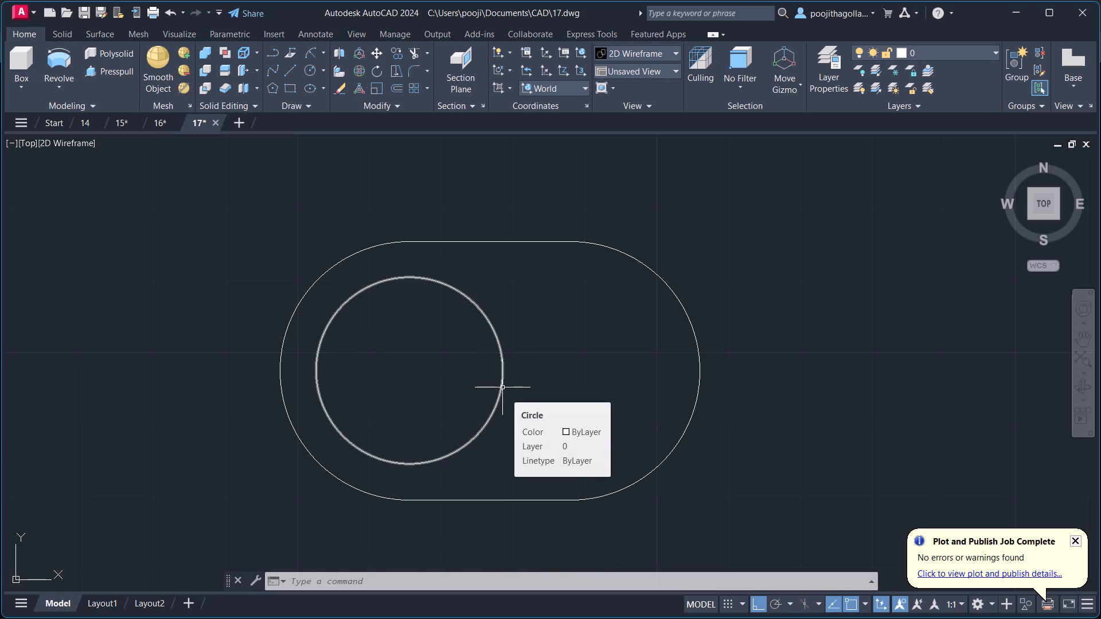
Draw a circle of radius 2.5 at the centre of the radius 13 circle.
key(c)
key(Return)
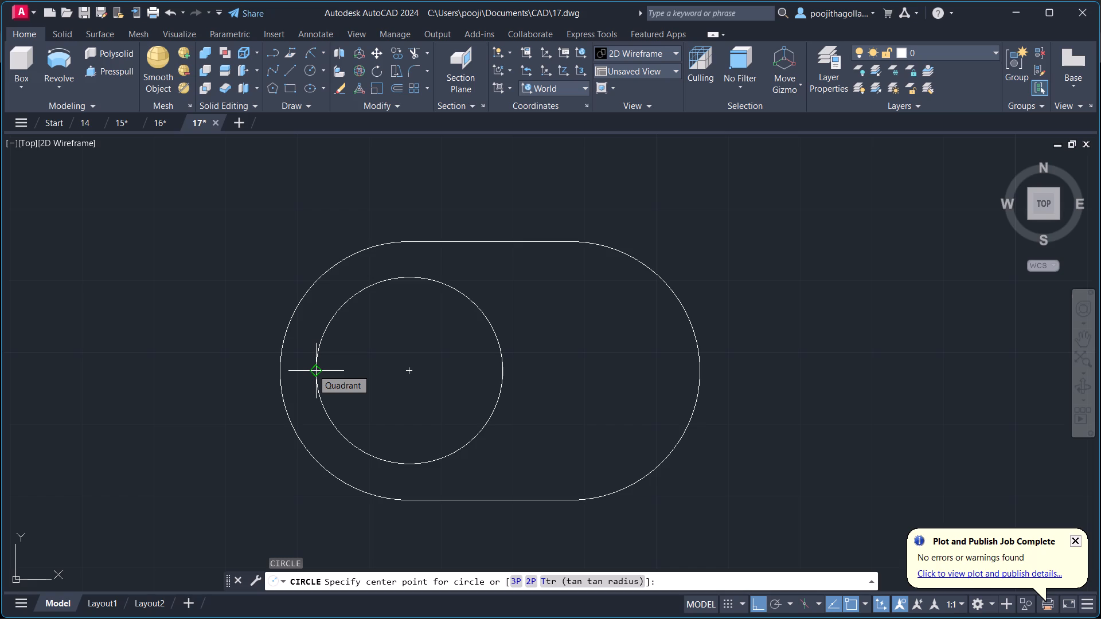
click(409, 370)
text(2.)
key(5)
key(Return)
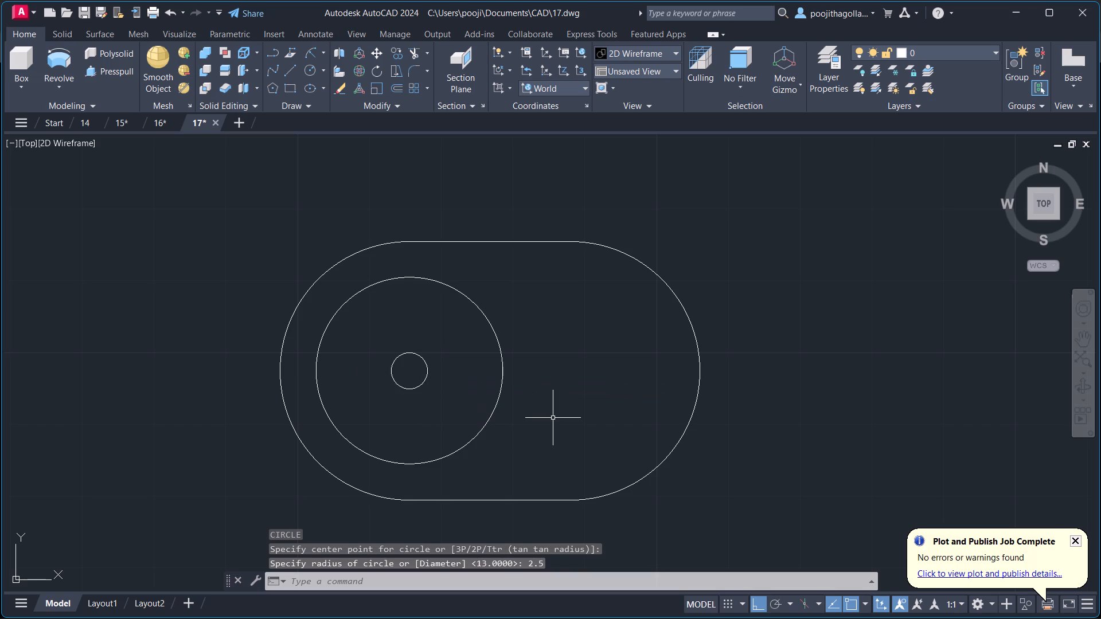
Copy the radius 2.5 circle from its centre to the centre of the outline's right arc.
click(466, 357)
click(399, 395)
text(co)
key(Return)
click(405, 373)
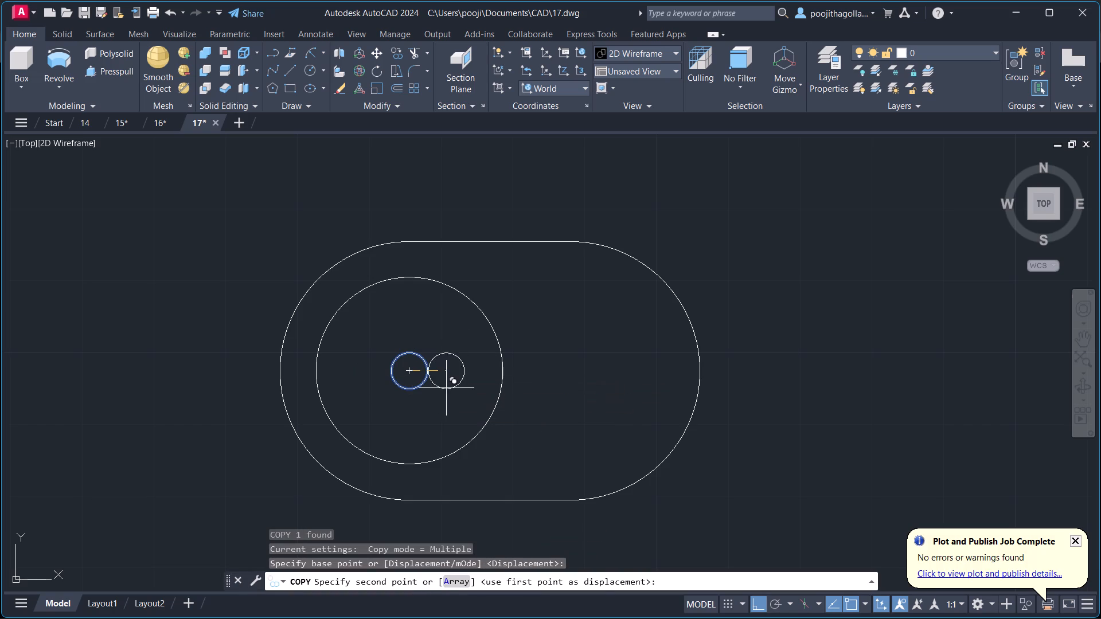
click(572, 370)
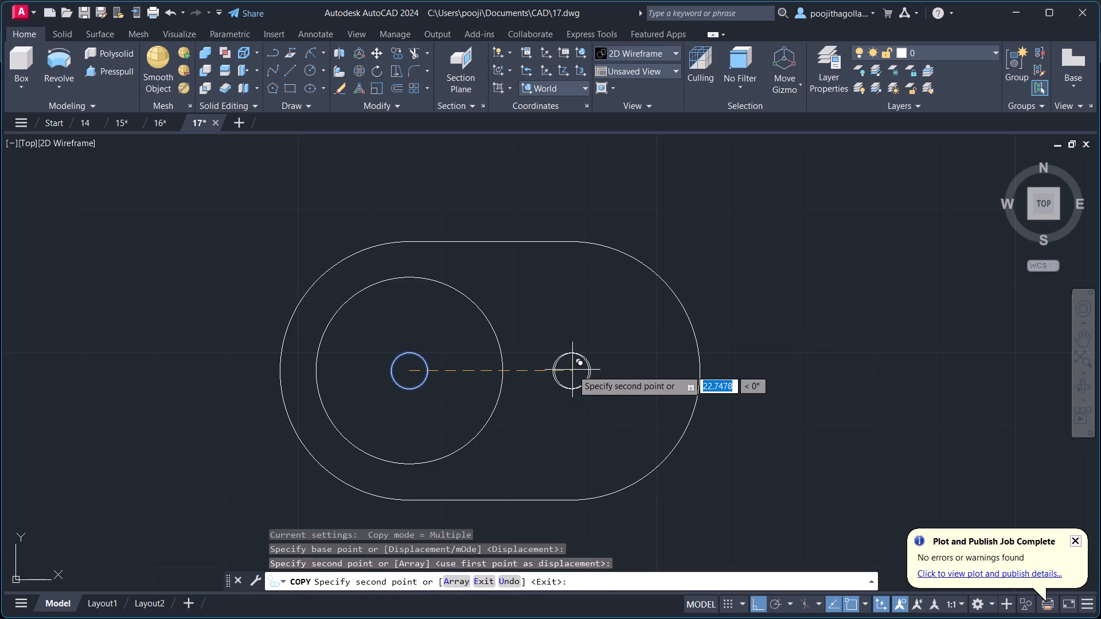
key(Escape)
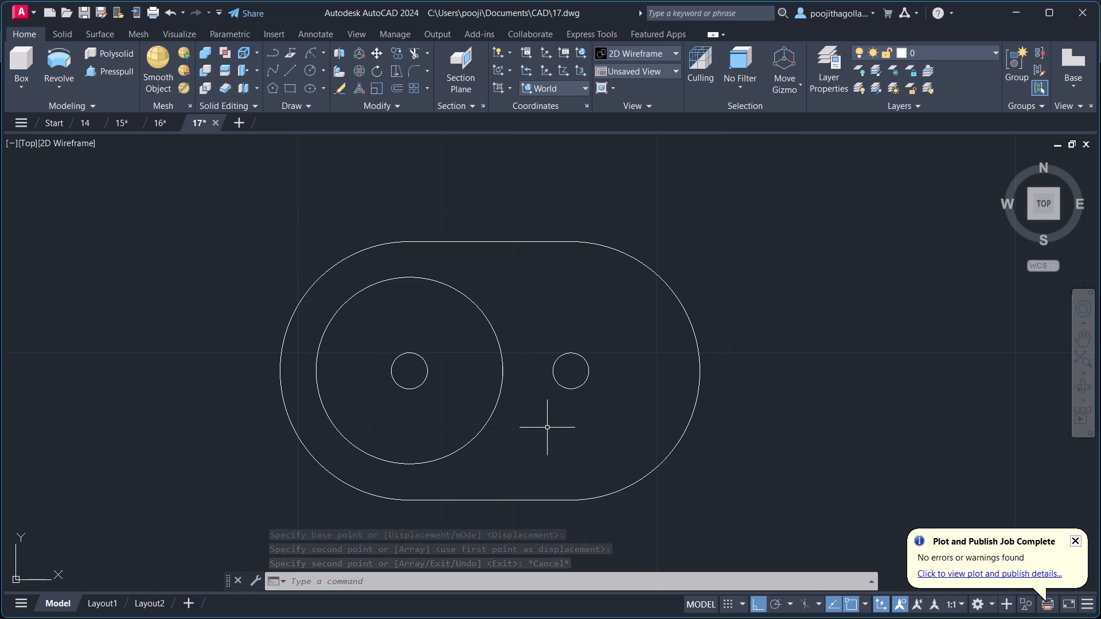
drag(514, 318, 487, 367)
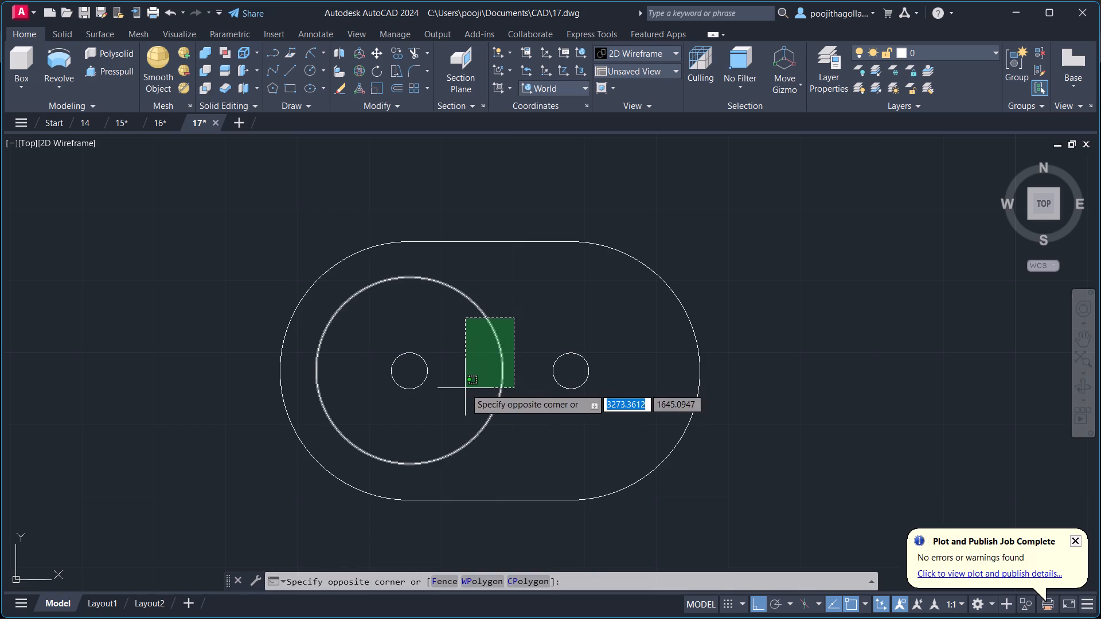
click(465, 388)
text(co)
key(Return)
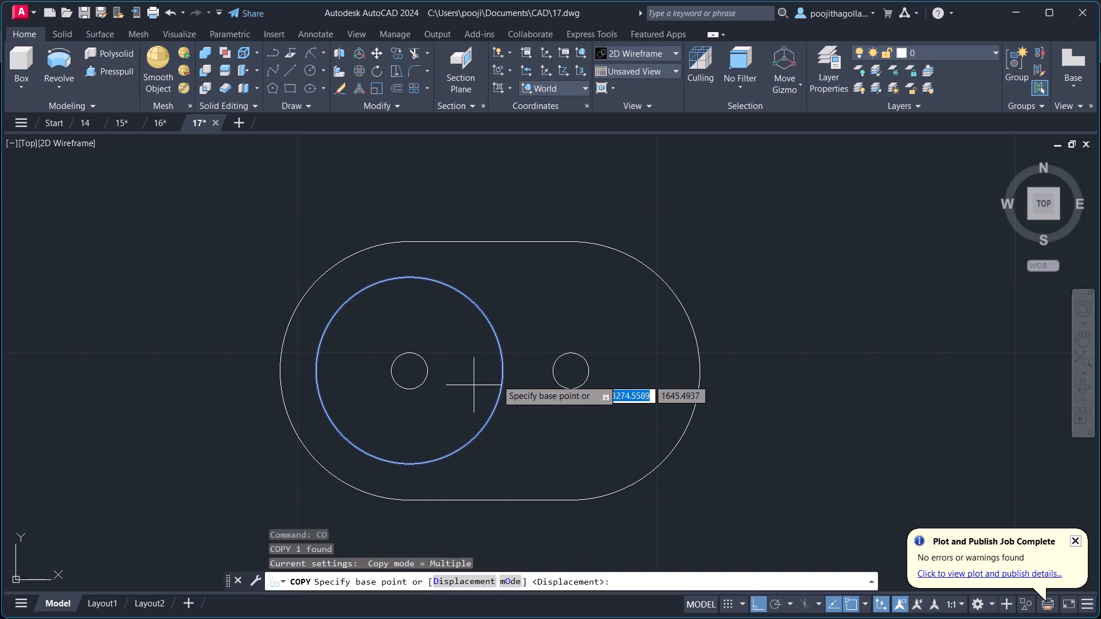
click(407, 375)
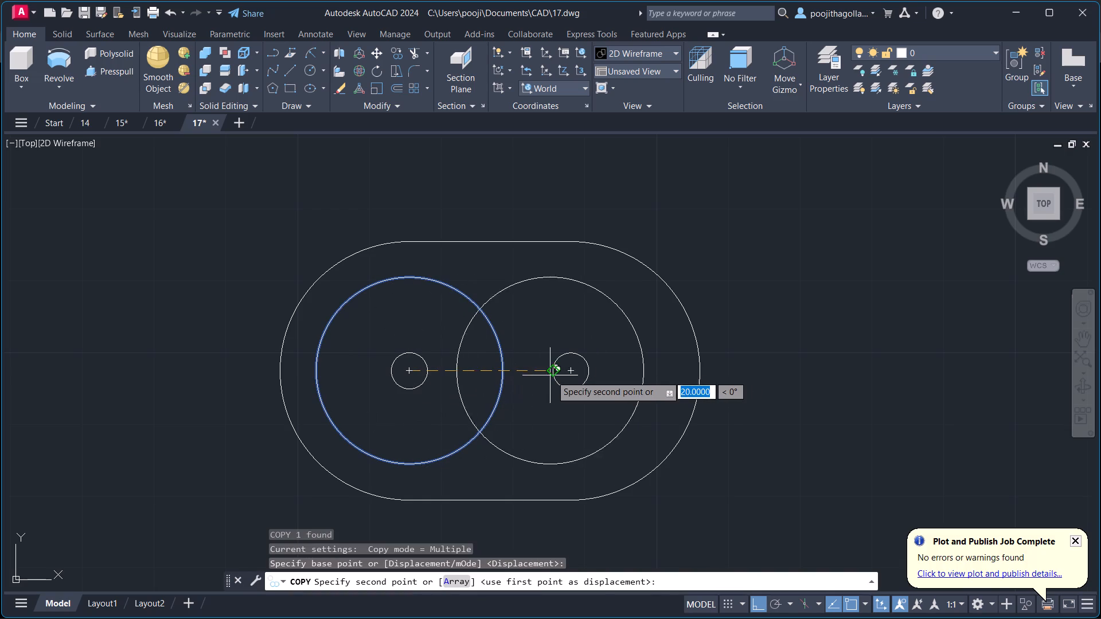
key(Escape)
Copy the radius 13 circle from its centre to the centre of the small circle on the right.
click(525, 327)
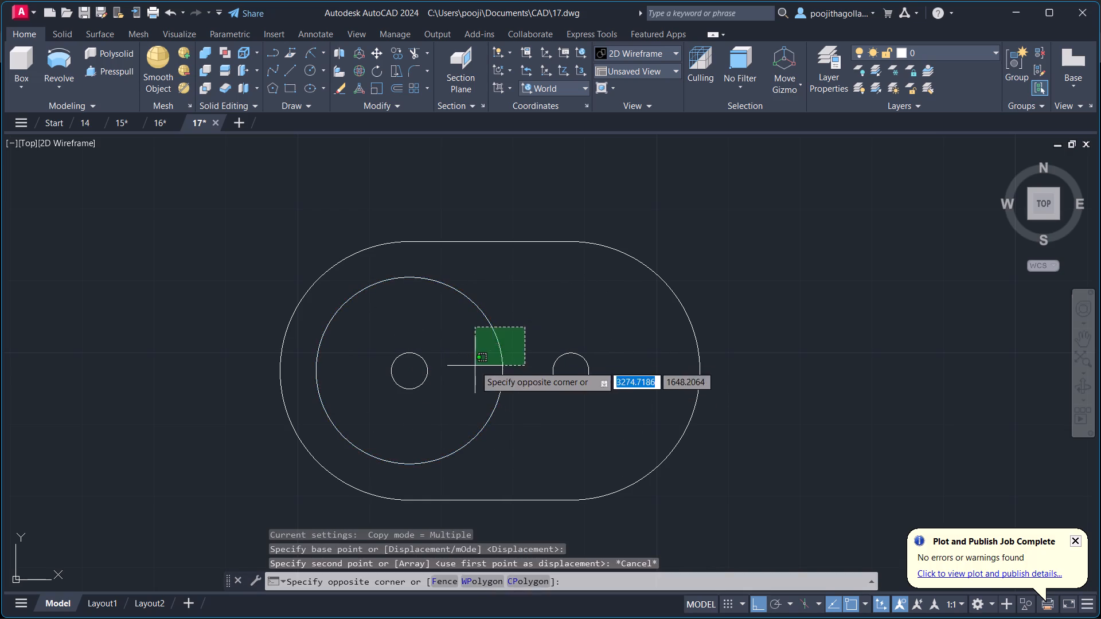
click(470, 368)
text(co)
key(Return)
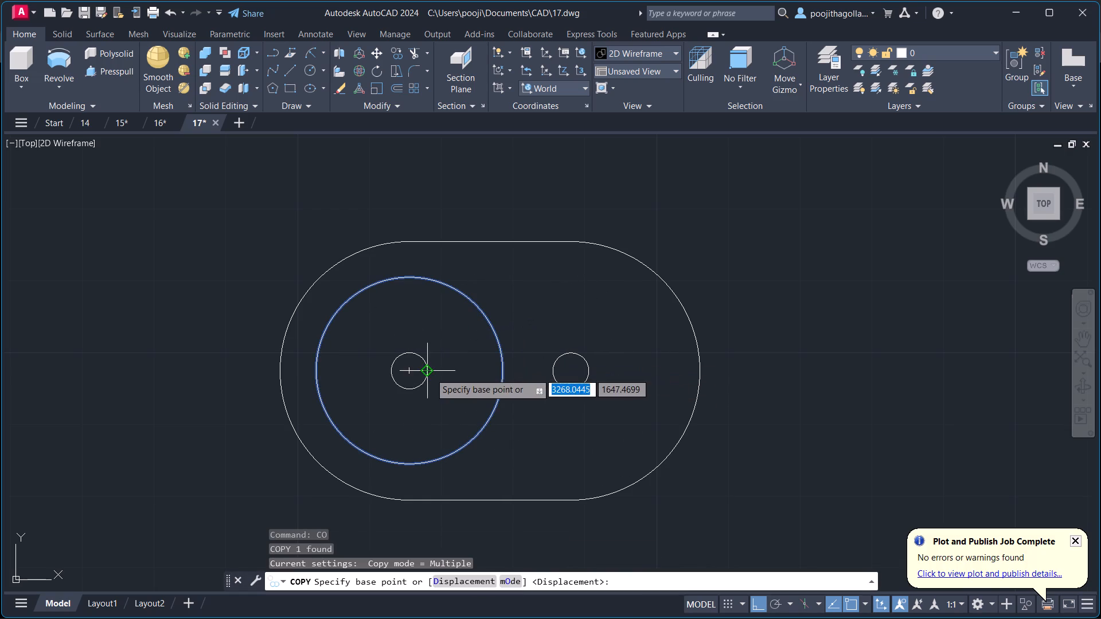
click(408, 373)
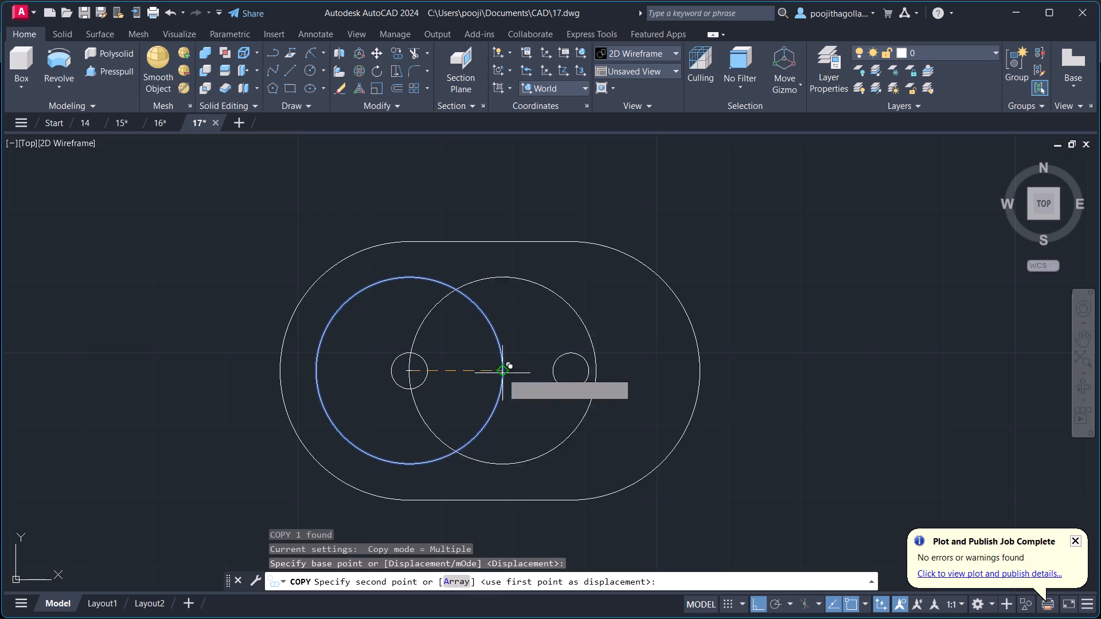
click(571, 371)
key(Escape)
Draw a horizontal line joining the top quadrants of the two radius 13 circles.
key(l)
key(Return)
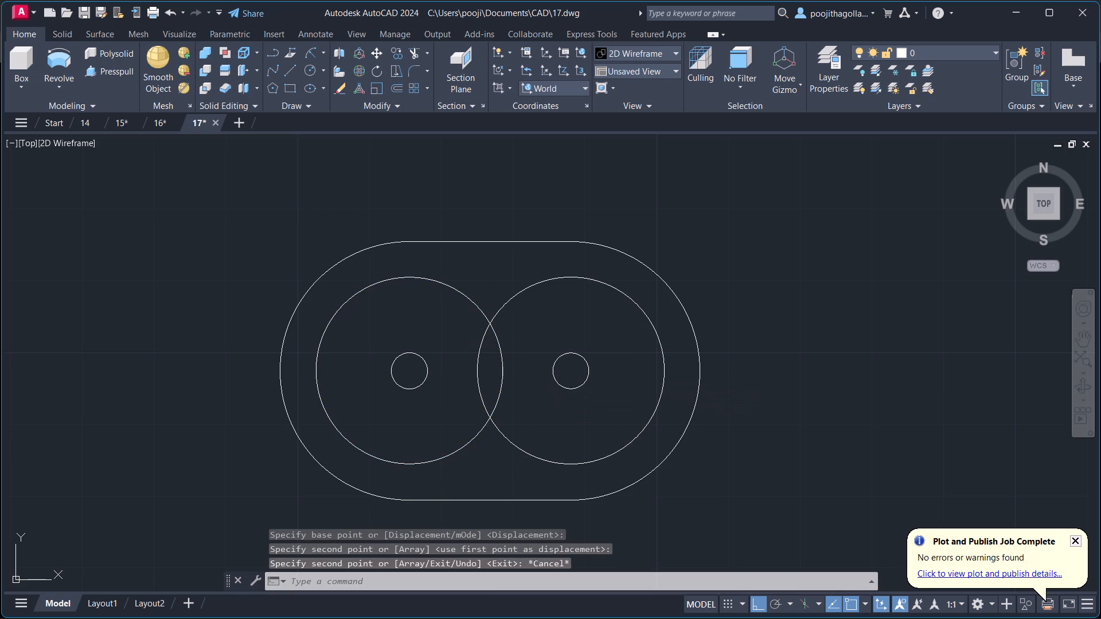
click(408, 277)
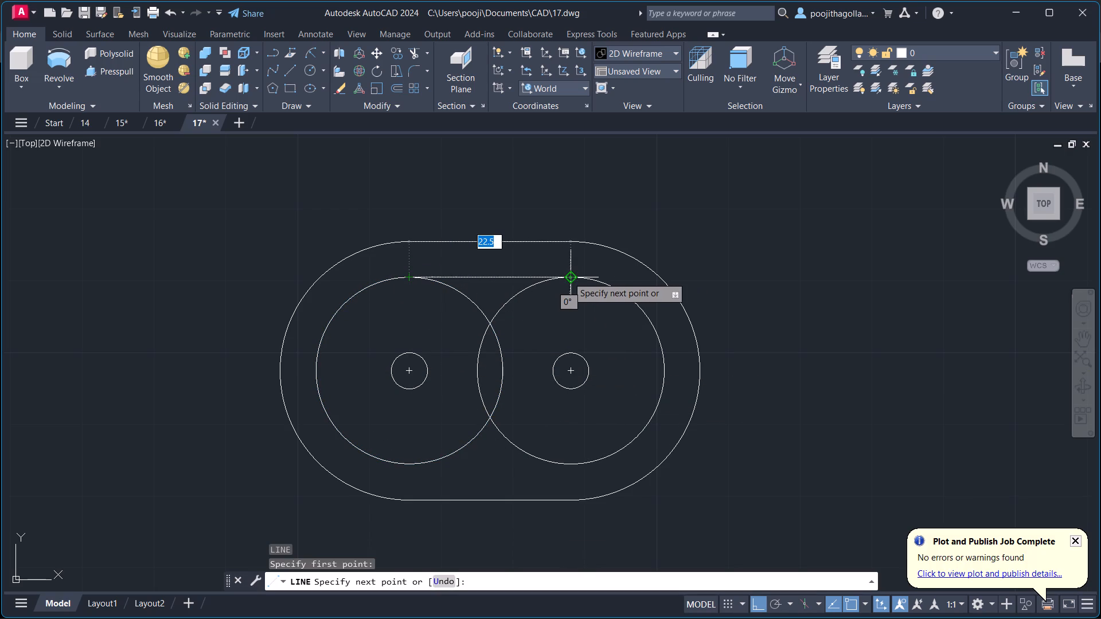
click(568, 277)
key(Escape)
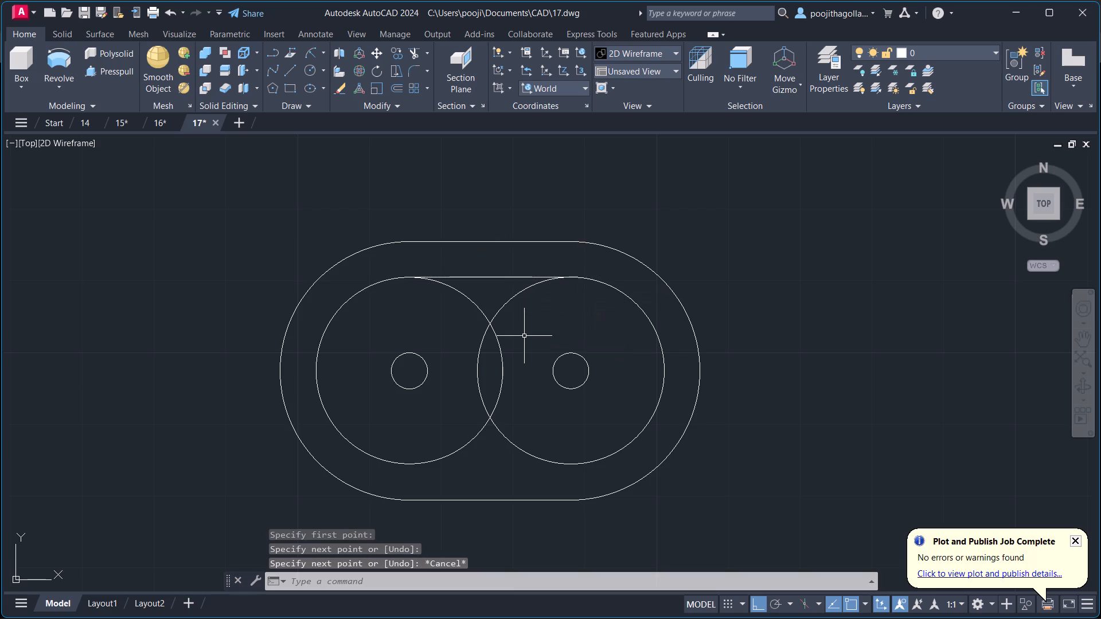
Copy the horizontal line from the top quadrant to the bottom quadrant of the right radius 13 circle.
click(513, 267)
click(491, 291)
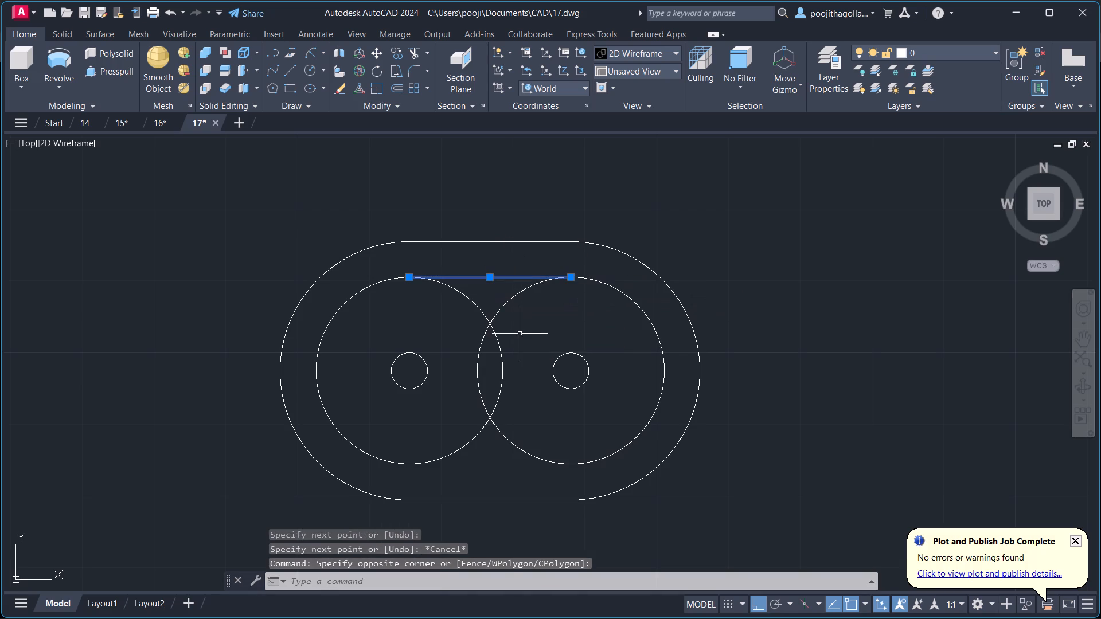
key(c)
key(o)
key(Return)
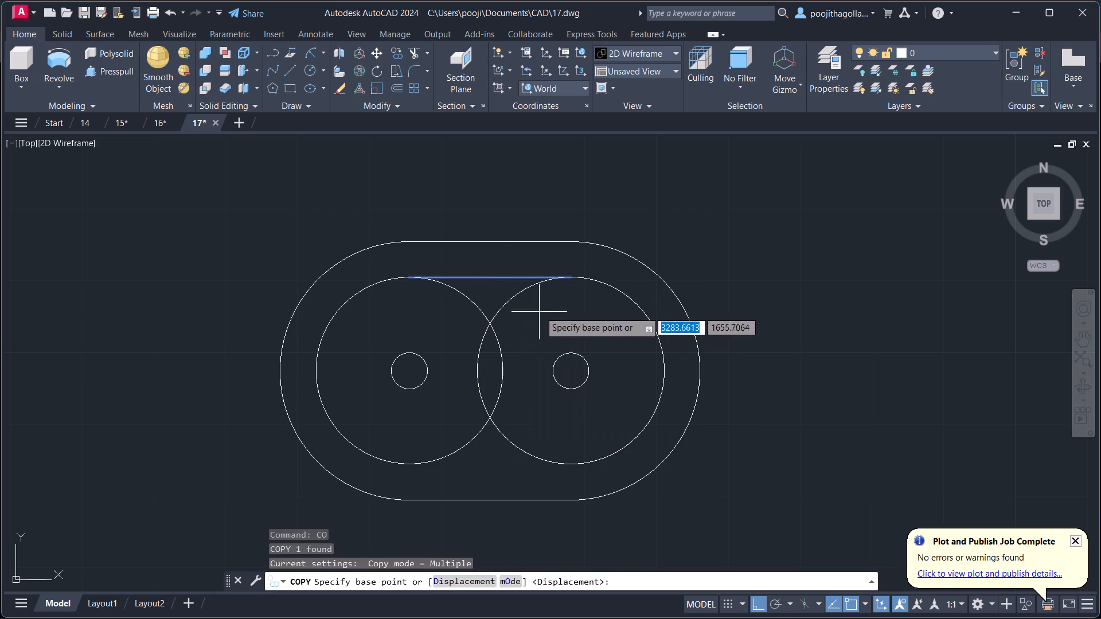
click(565, 279)
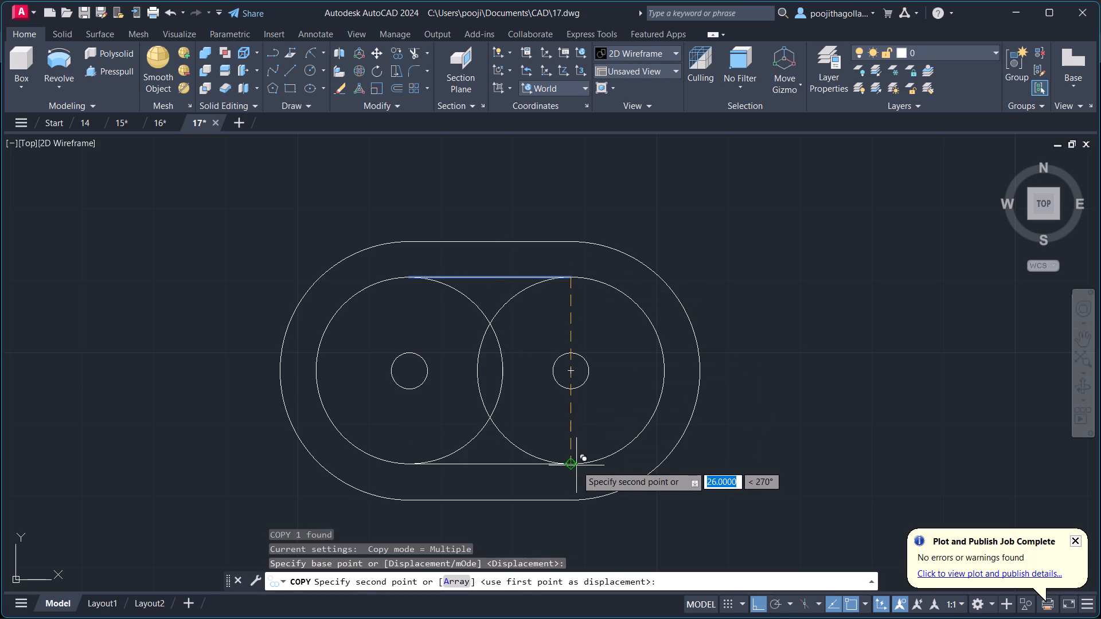
click(568, 463)
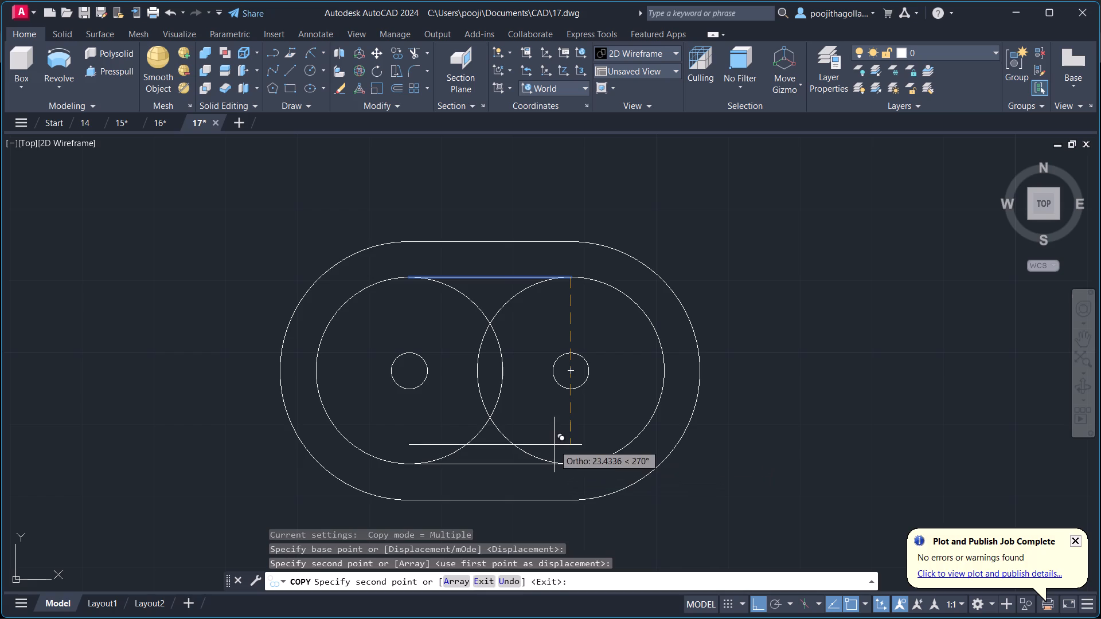
key(Escape)
Trim the overlapping inner arcs of the two radius 13 circles to leave a closed inner slot.
text(tr)
key(Return)
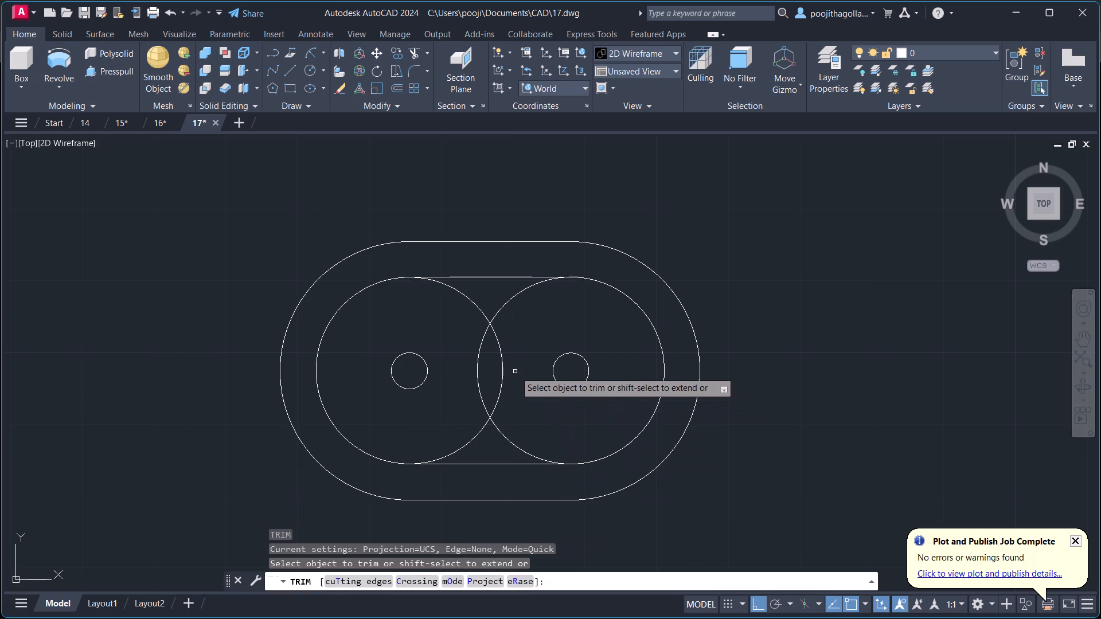
drag(515, 369, 483, 408)
click(494, 309)
click(526, 313)
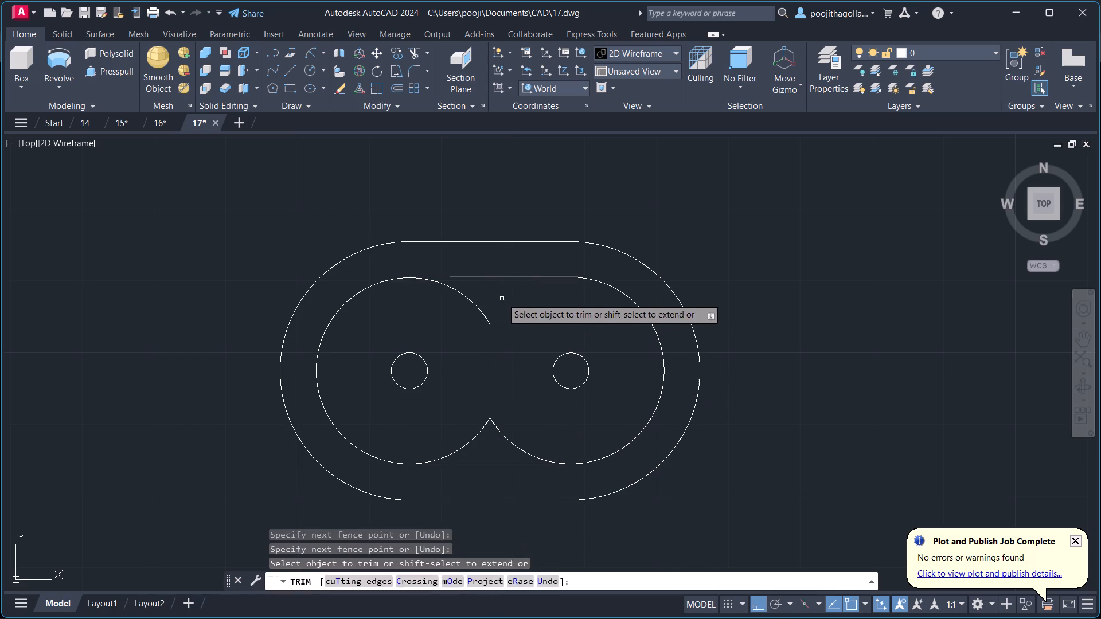
click(499, 296)
click(457, 326)
click(511, 434)
click(437, 434)
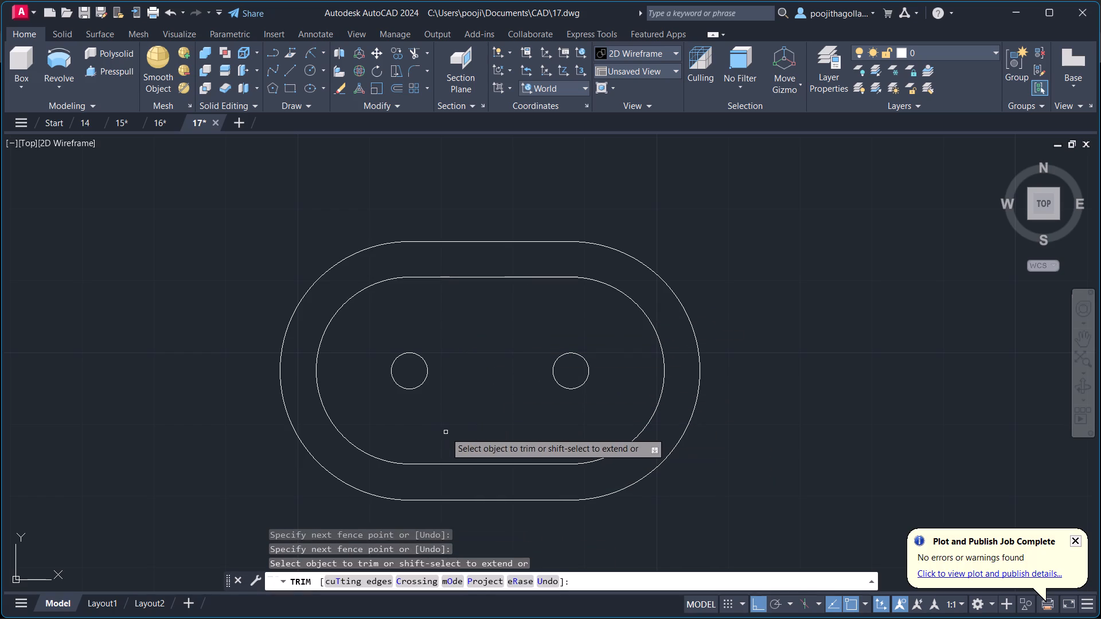
key(Escape)
Draw a circle of radius 3.5 centred on the leftmost quadrant of the inner slot.
scroll(535, 387, down, 1)
middle_drag(537, 387, 533, 417)
scroll(533, 417, up, 2)
middle_drag(533, 417, 543, 387)
scroll(512, 425, down, 1)
middle_drag(512, 425, 505, 421)
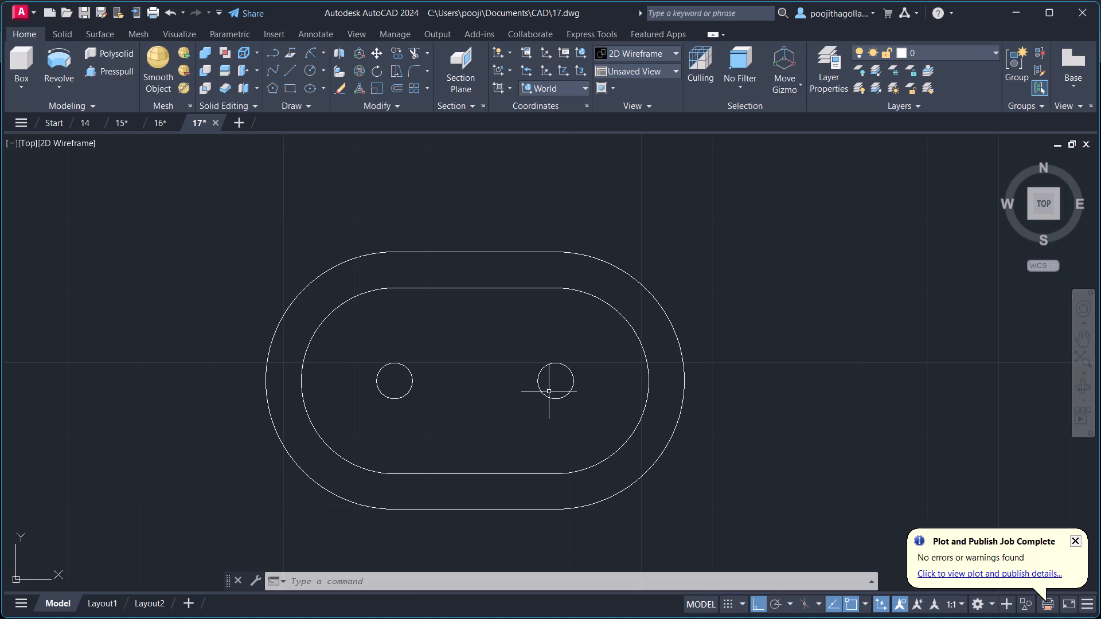
key(c)
key(Return)
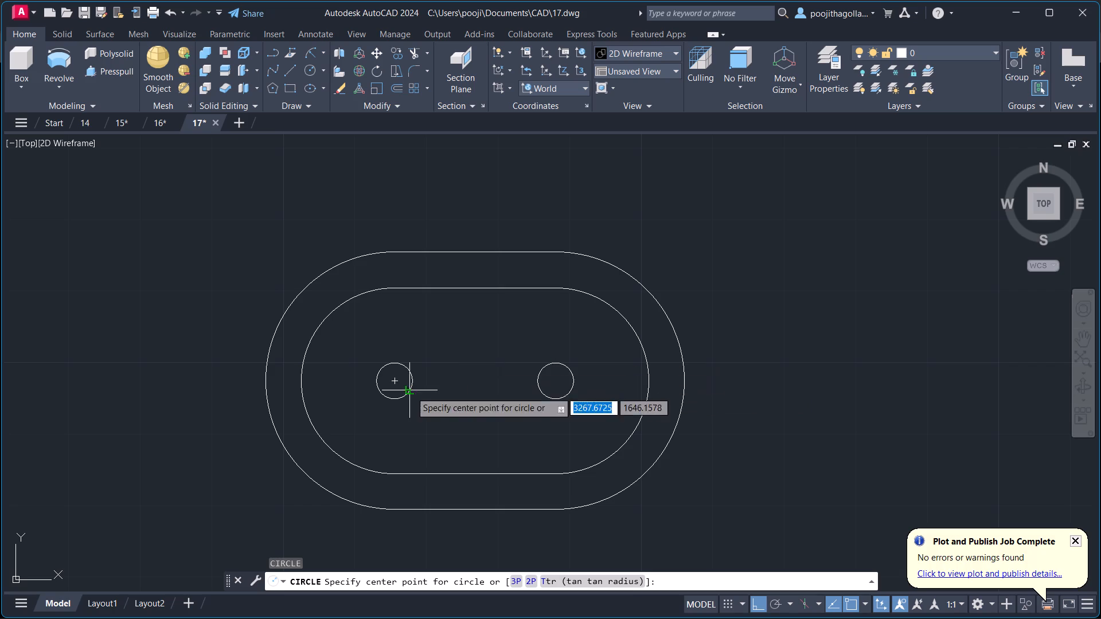
click(299, 381)
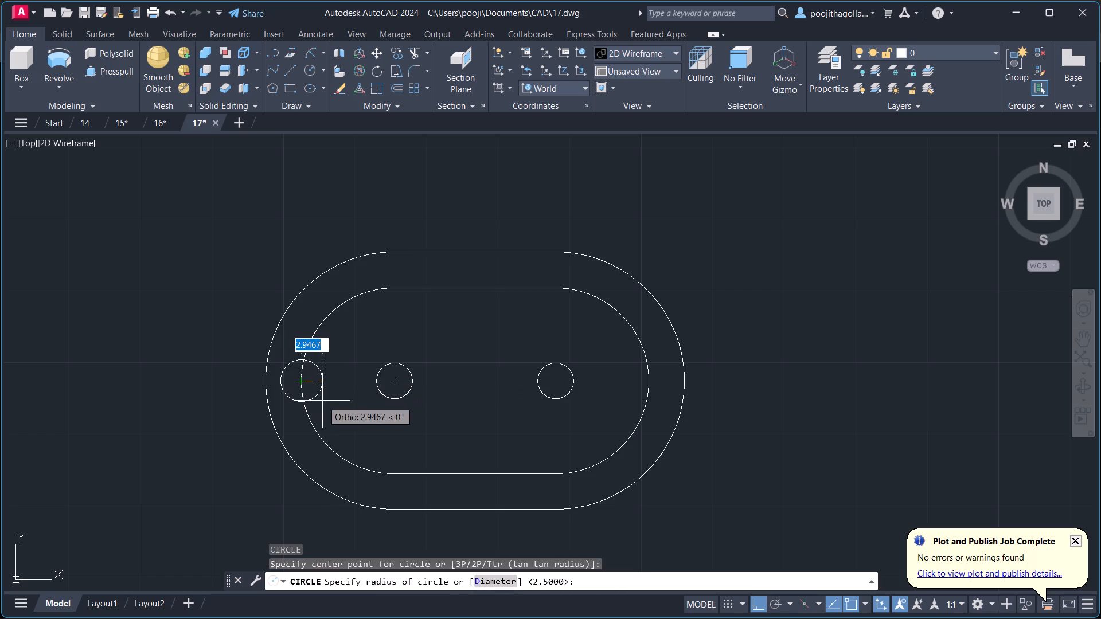
text(3.5)
key(Return)
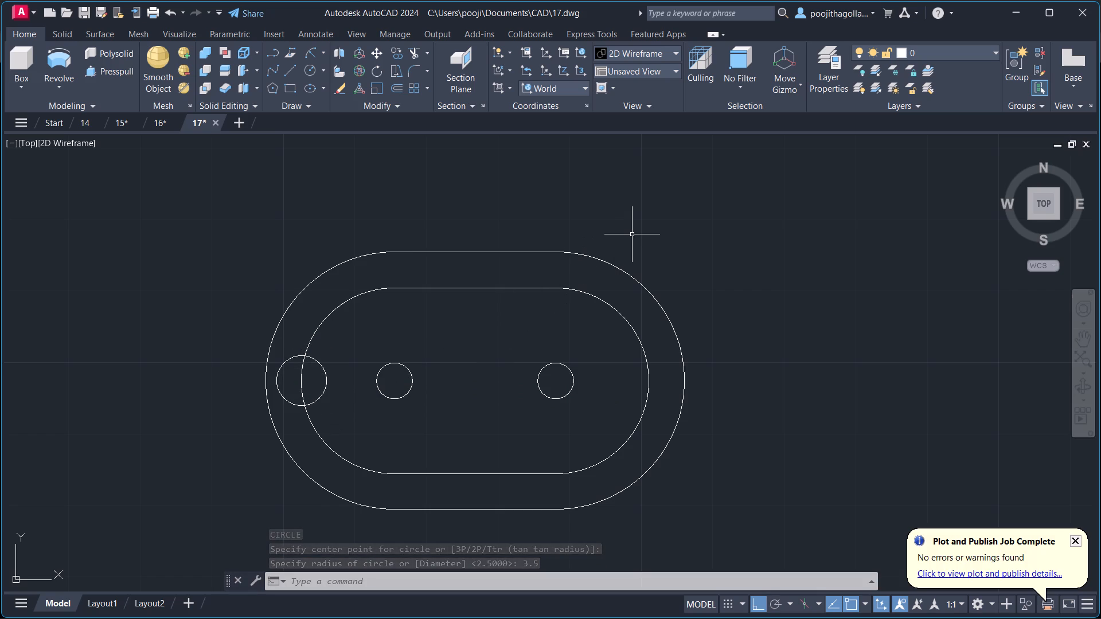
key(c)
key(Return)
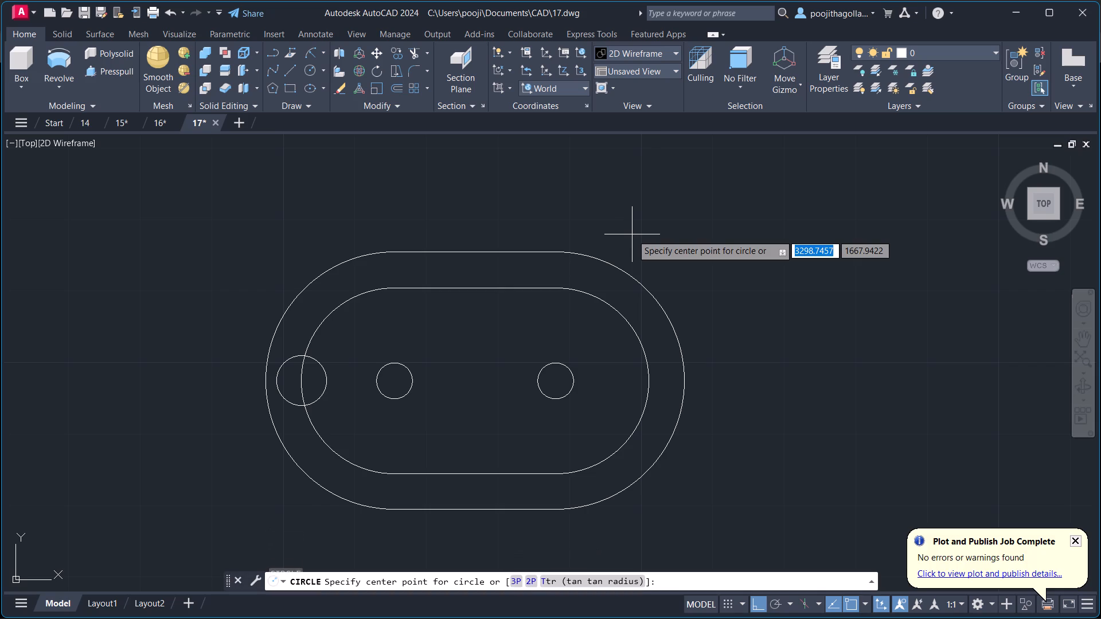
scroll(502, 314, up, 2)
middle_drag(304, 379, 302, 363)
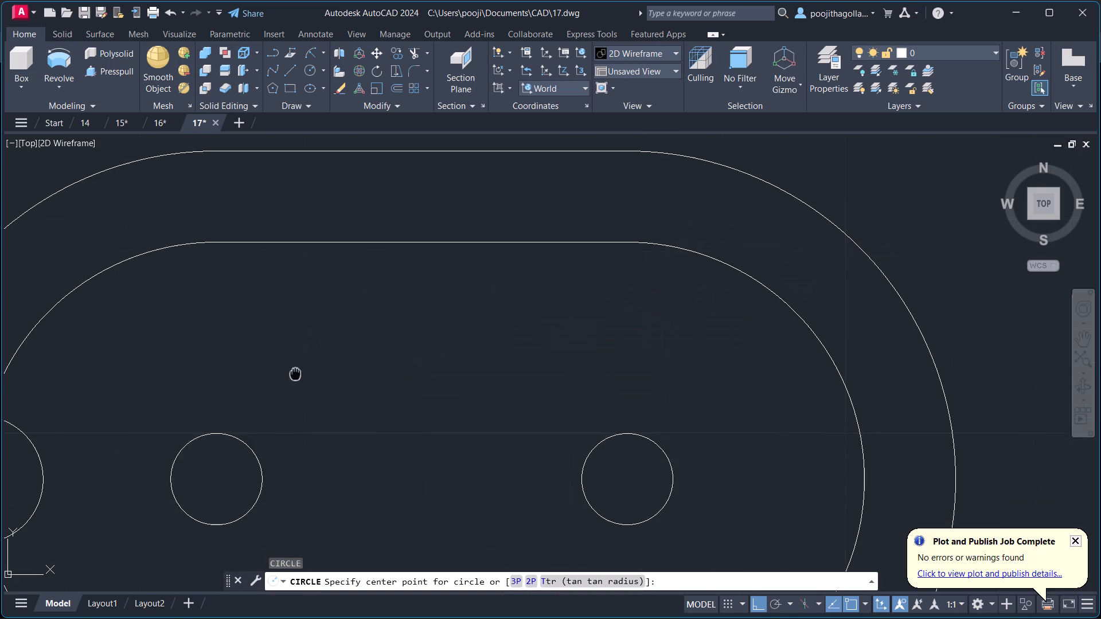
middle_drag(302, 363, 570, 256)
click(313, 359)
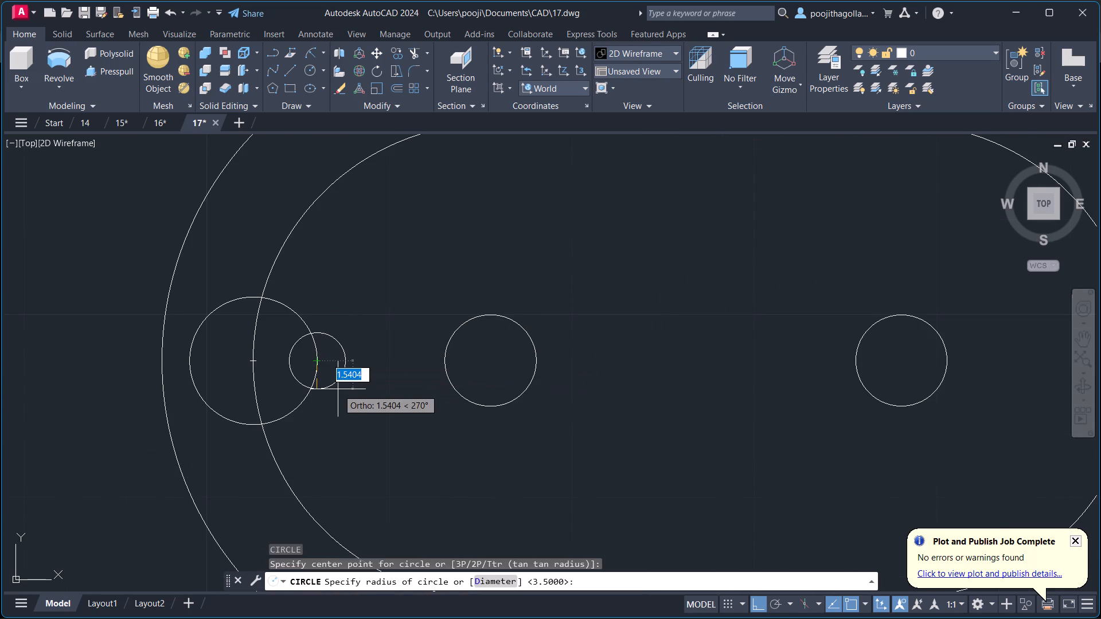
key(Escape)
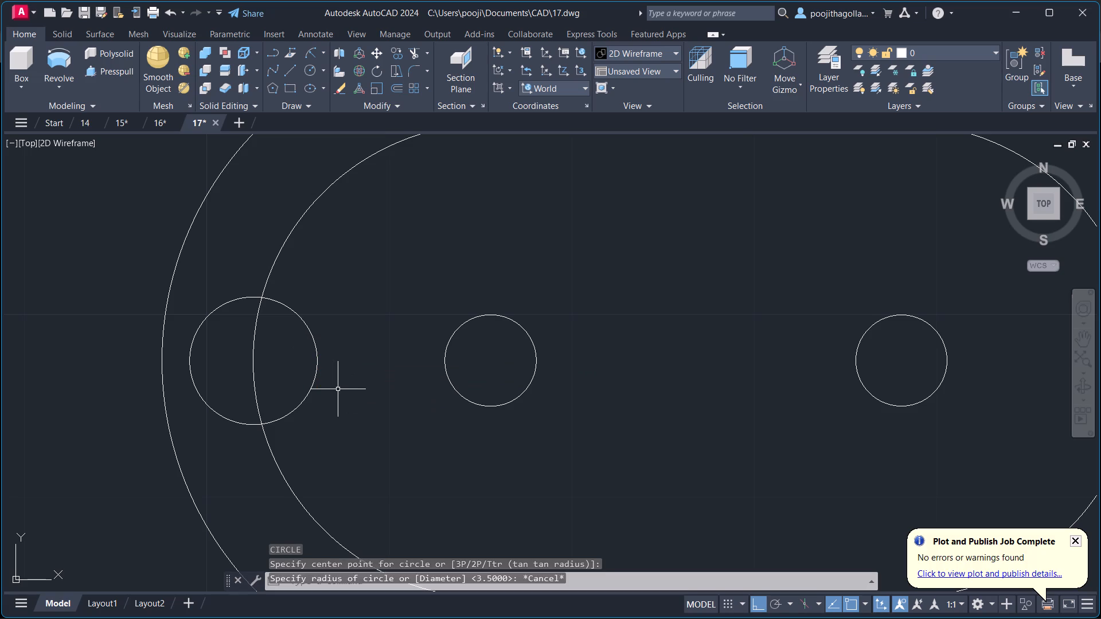
Draw a circle of radius 1.7 at the centre of the radius 3.5 circle.
key(c)
key(Return)
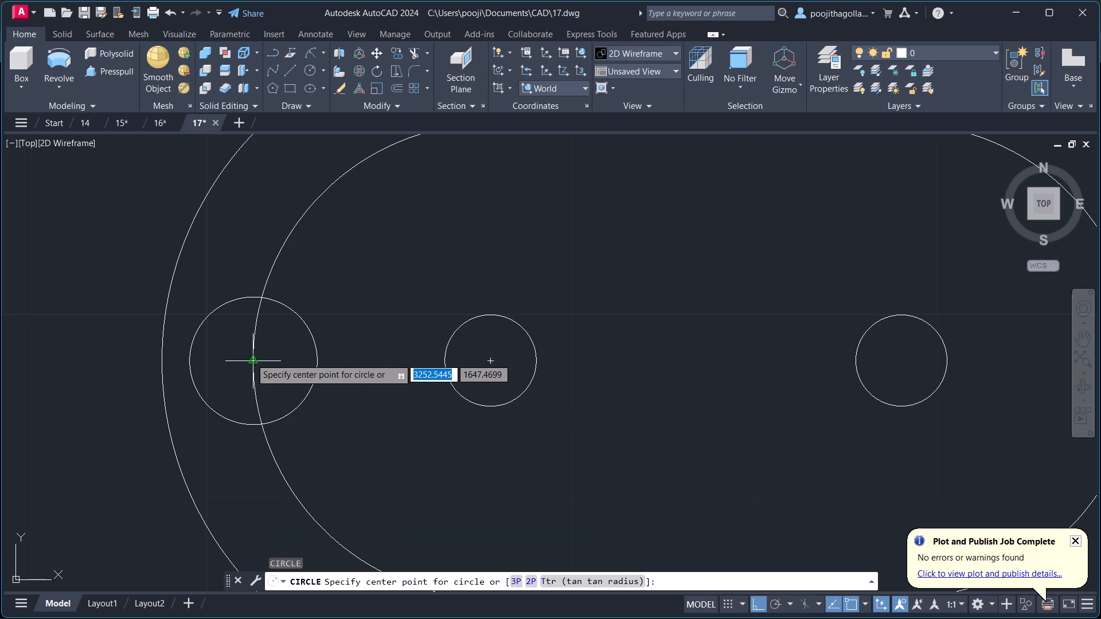
click(253, 362)
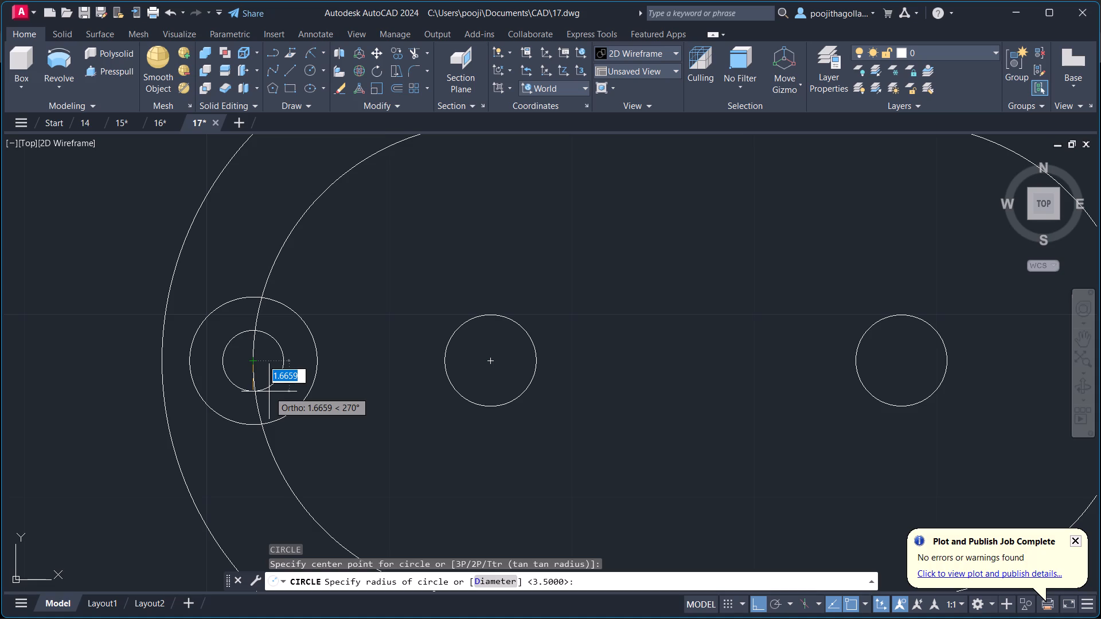
text(1.7)
key(Return)
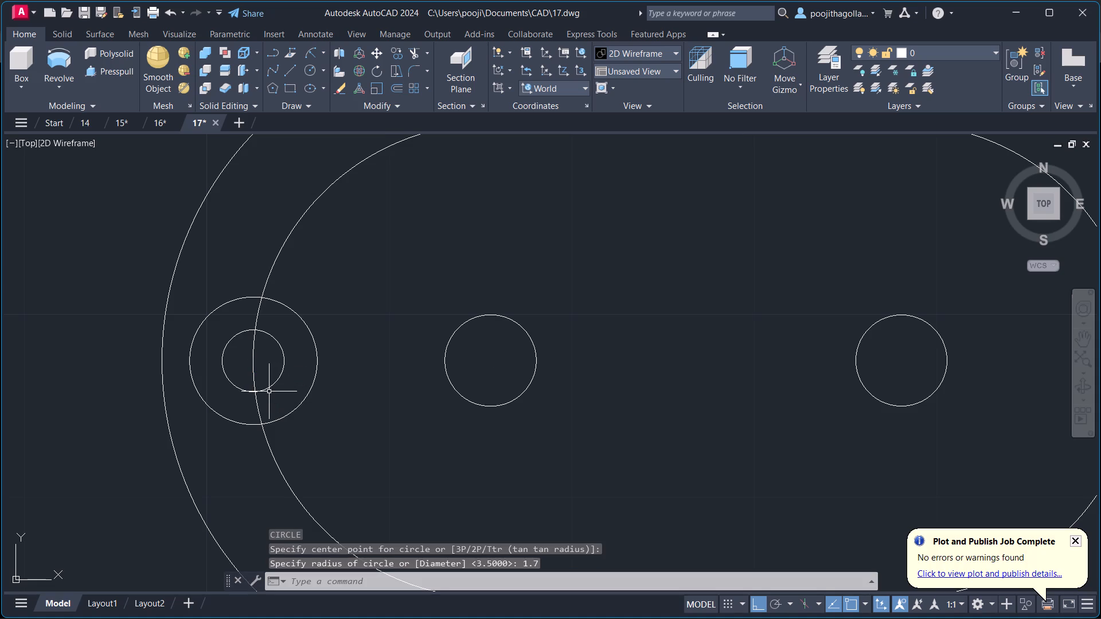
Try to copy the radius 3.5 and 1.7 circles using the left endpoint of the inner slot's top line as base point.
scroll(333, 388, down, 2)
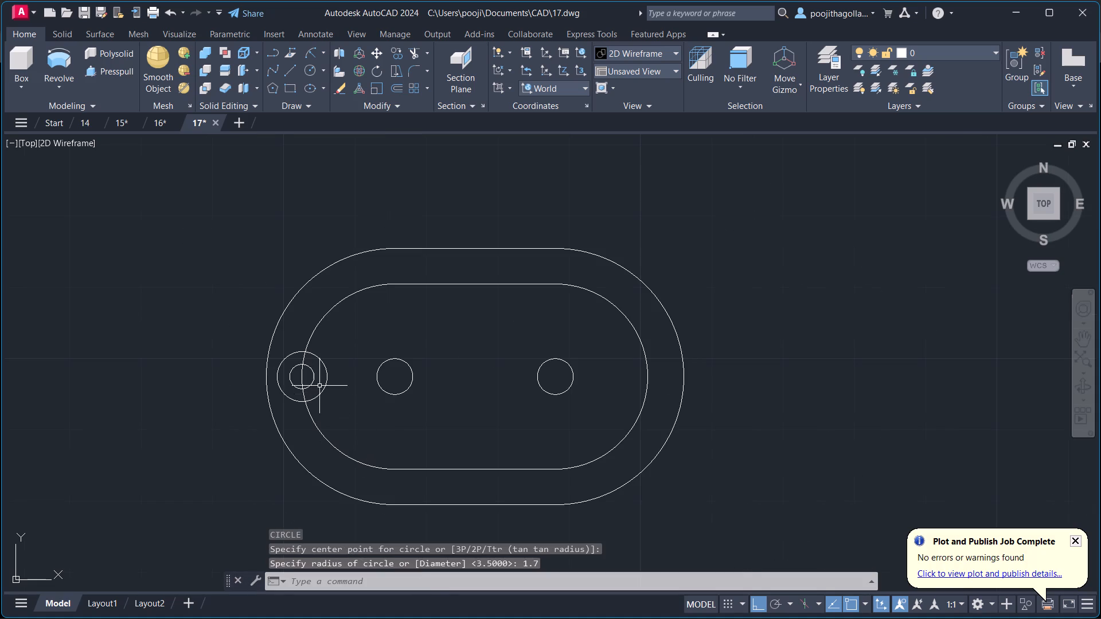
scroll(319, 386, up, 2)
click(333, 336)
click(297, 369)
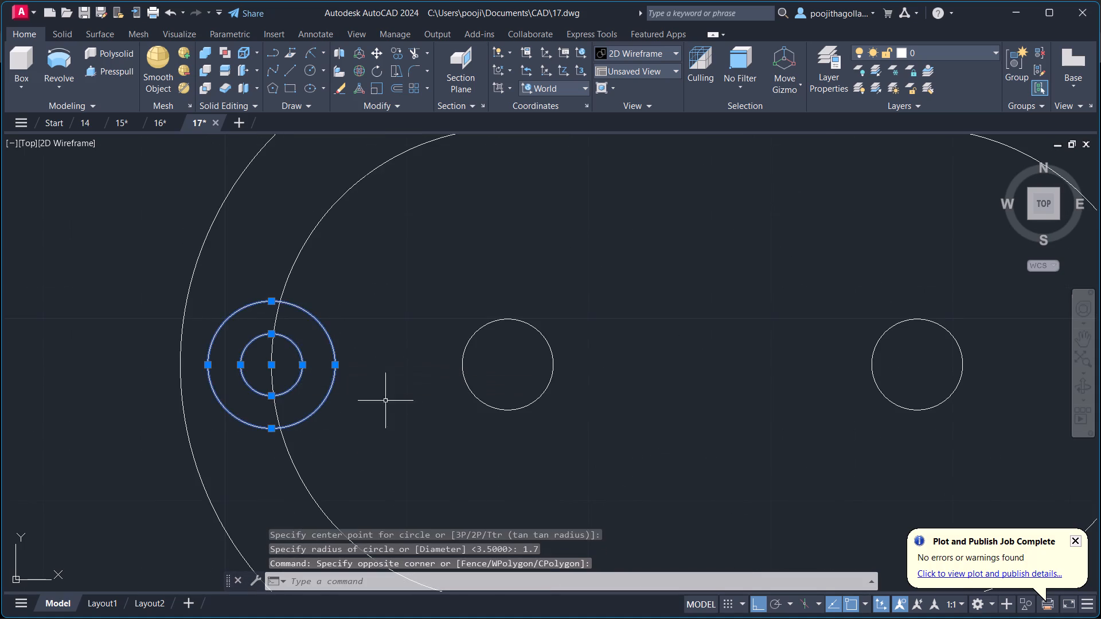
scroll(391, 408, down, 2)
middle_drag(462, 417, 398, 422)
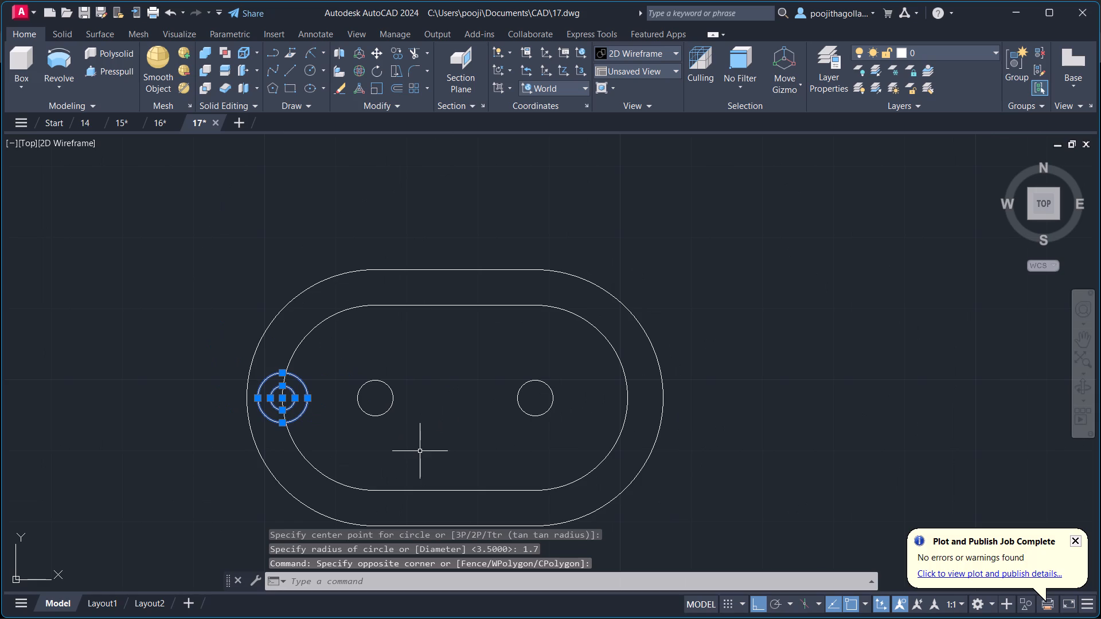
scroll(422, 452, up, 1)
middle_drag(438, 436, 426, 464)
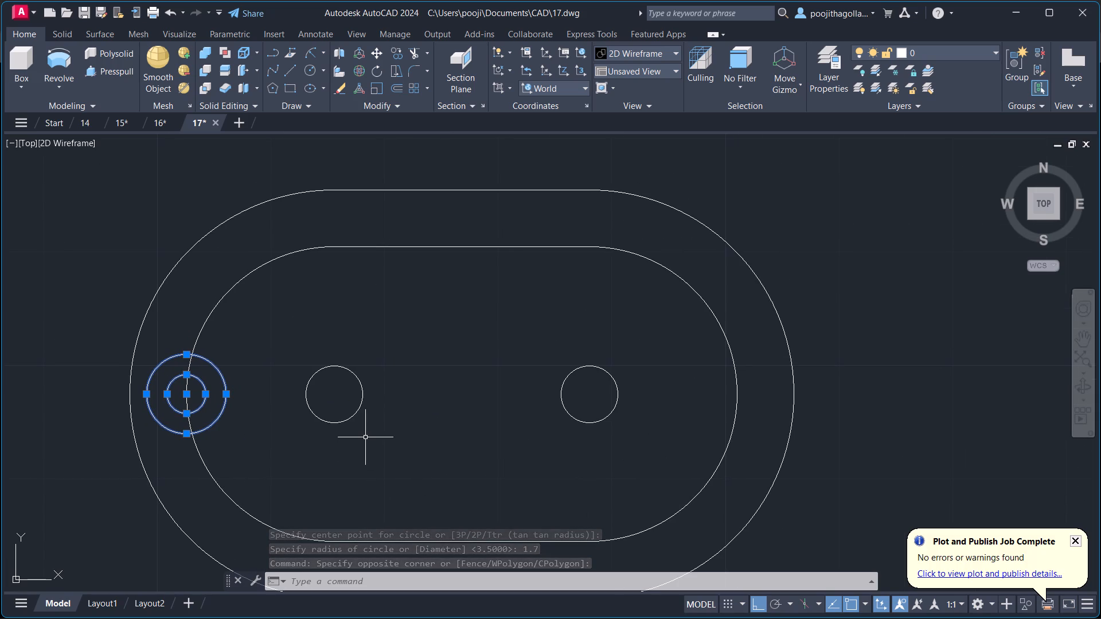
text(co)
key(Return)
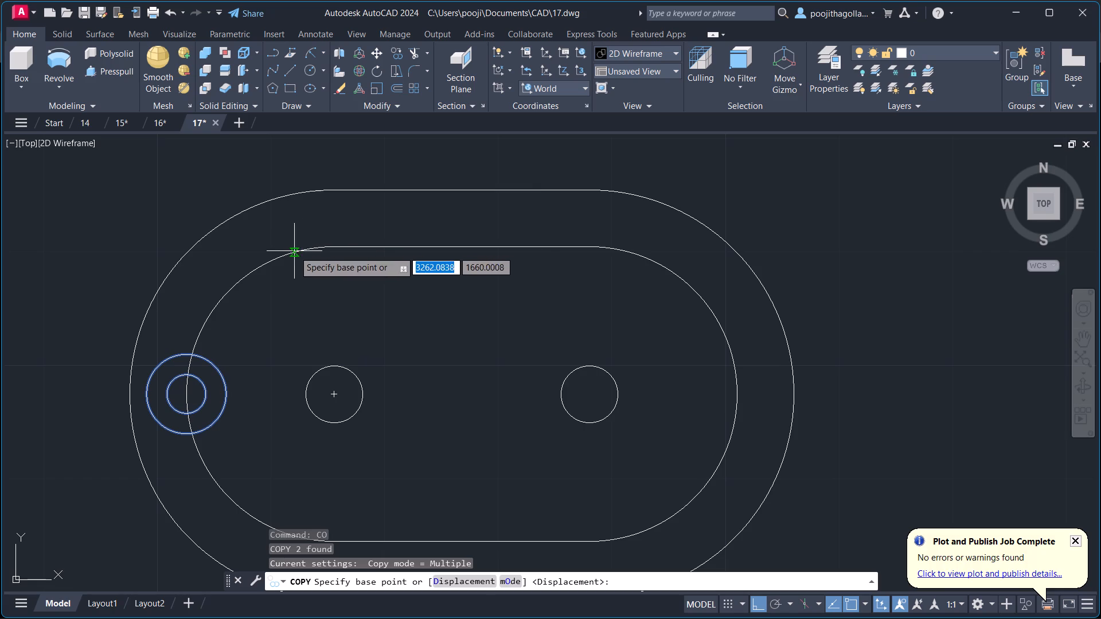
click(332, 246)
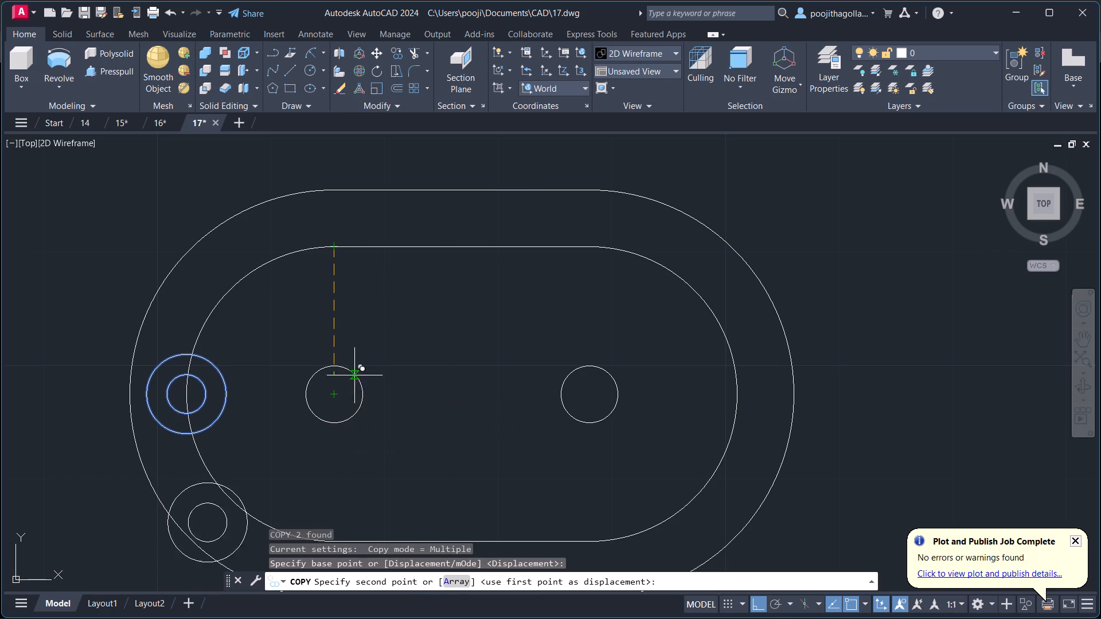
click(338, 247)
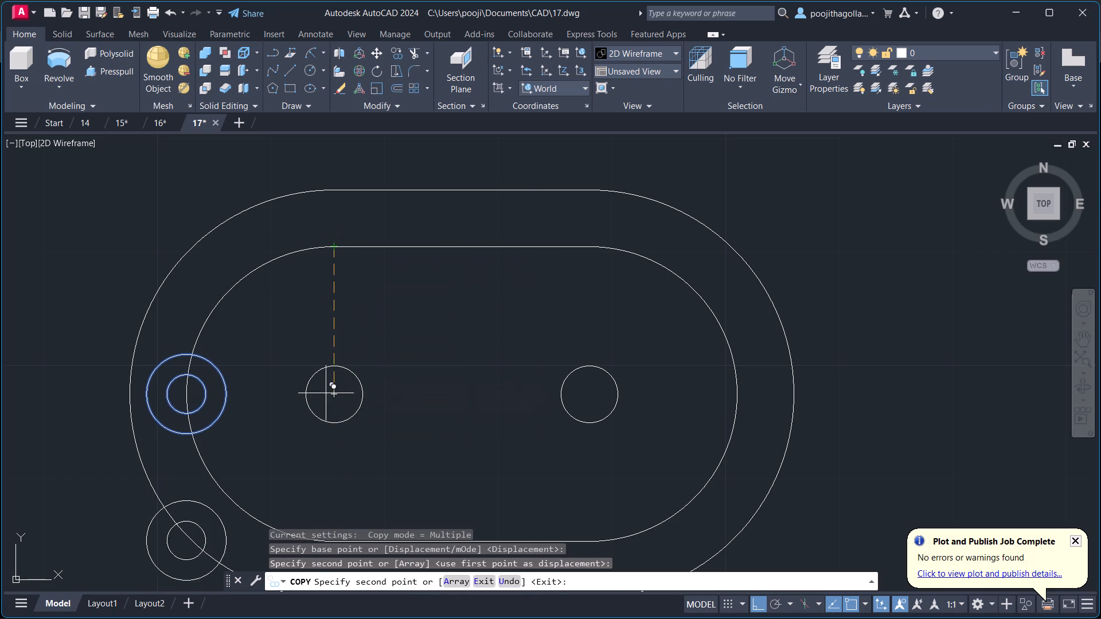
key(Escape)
With polar tracking on, copy the two concentric circles from their centre to the left endpoints of the inner slot's top and bottom lines.
middle_drag(251, 440, 251, 425)
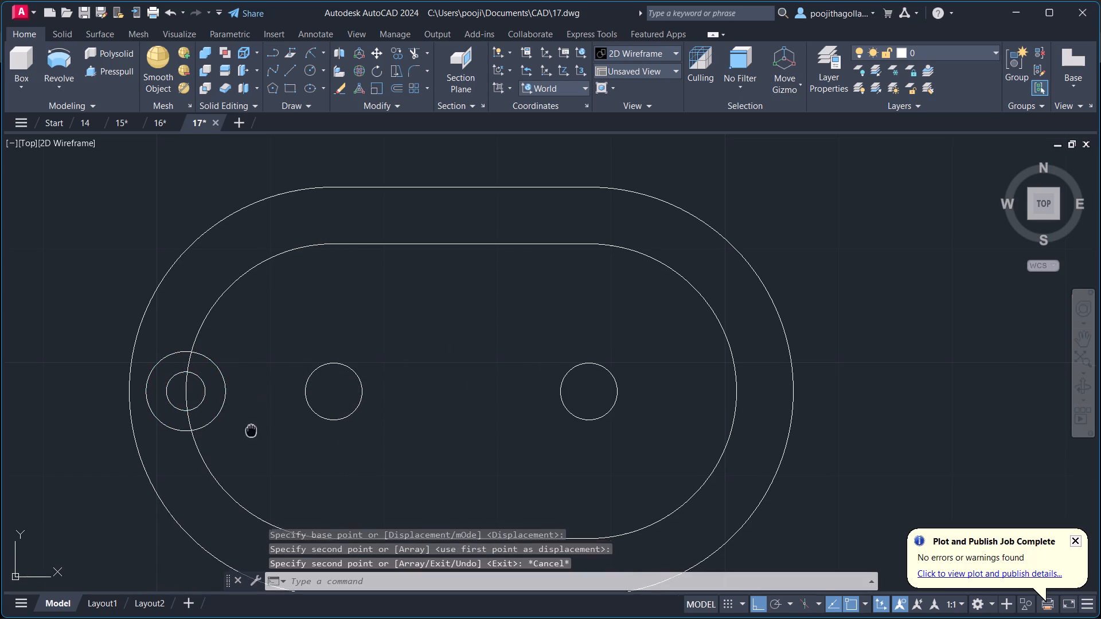
middle_drag(251, 425, 255, 387)
click(240, 321)
click(208, 354)
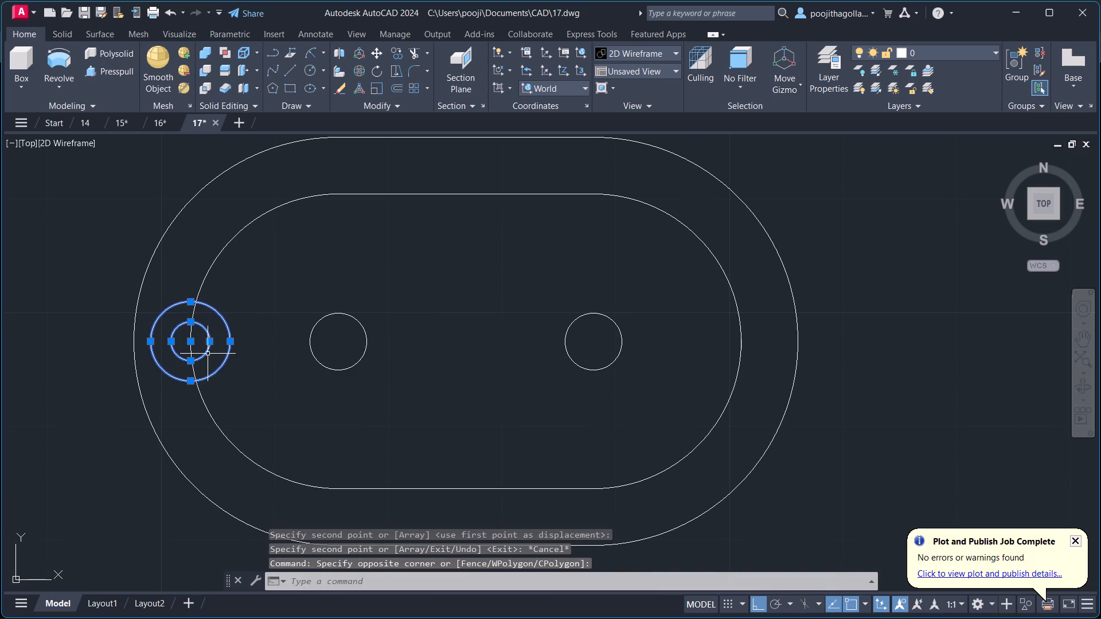
text(co)
key(Return)
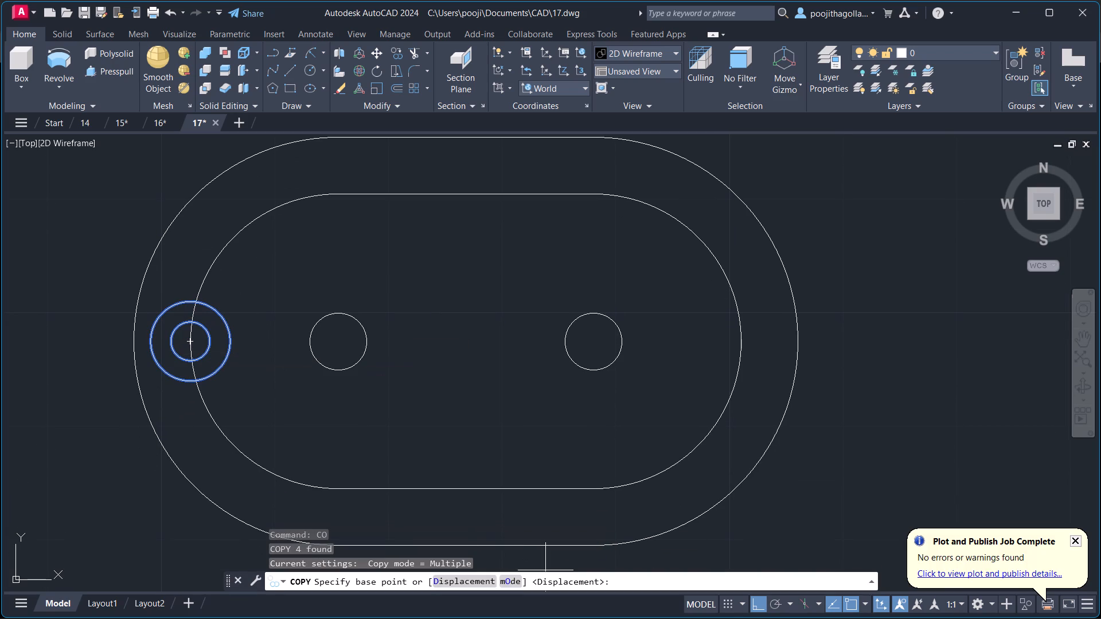
click(771, 604)
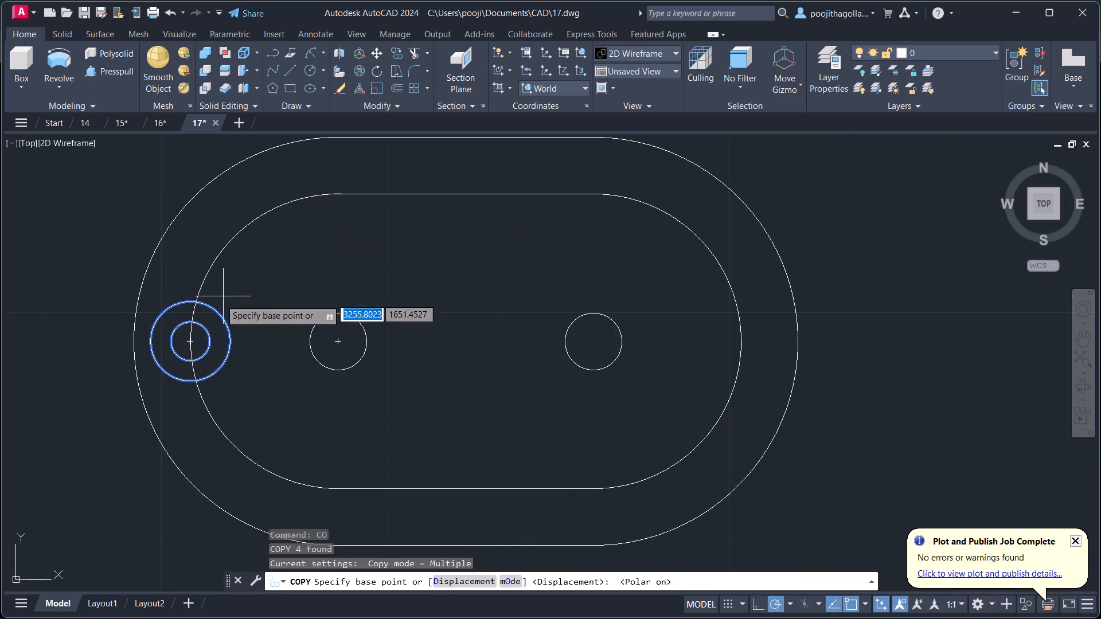
click(188, 341)
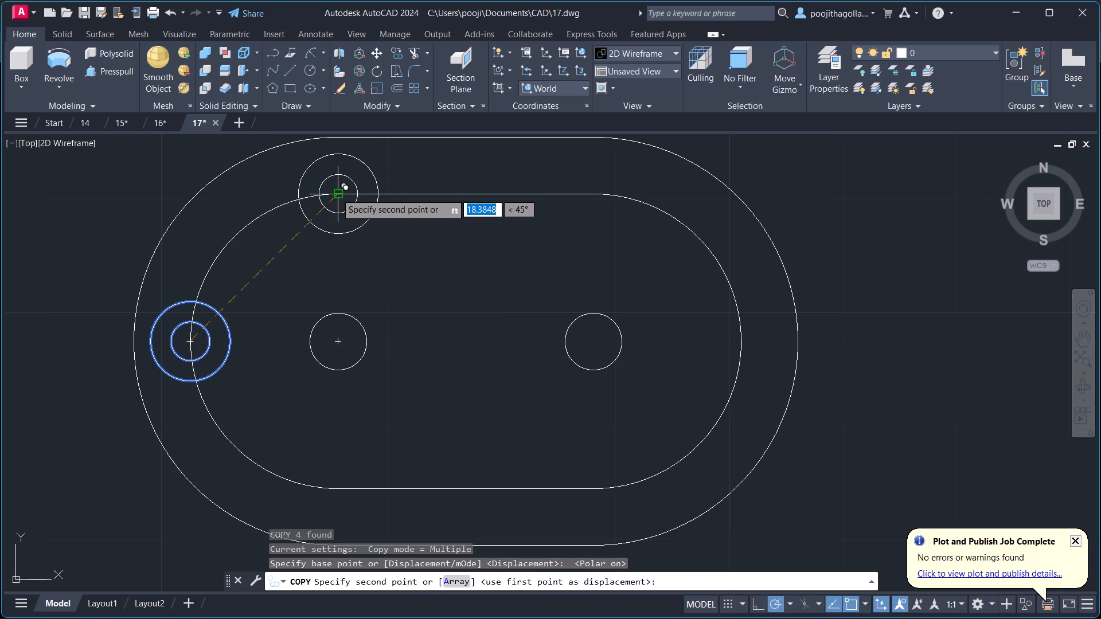
scroll(336, 193, up, 3)
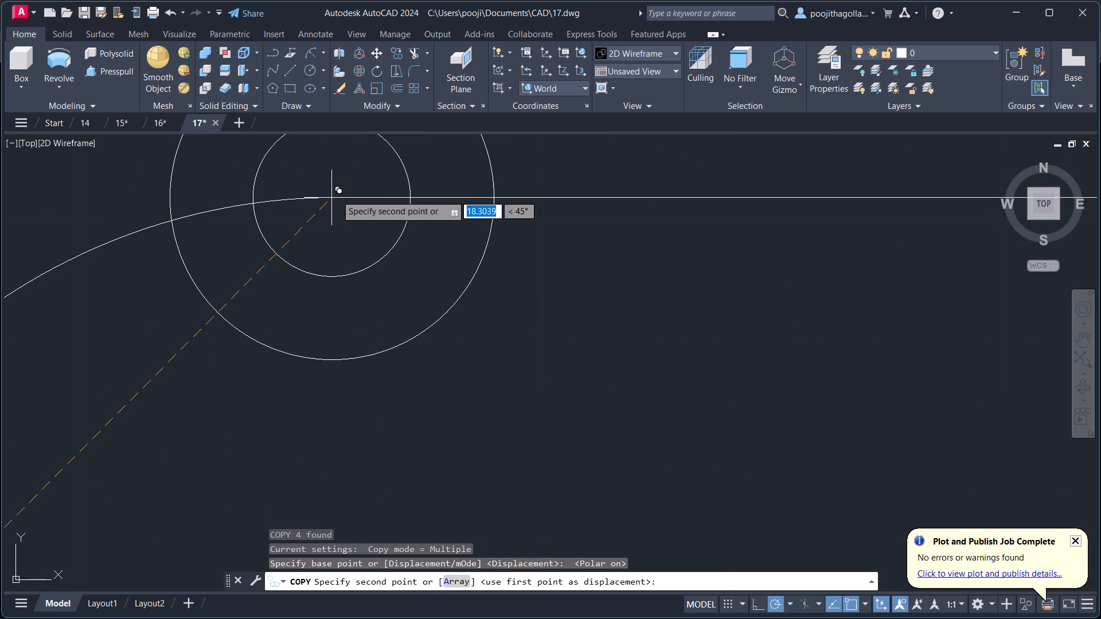
click(338, 197)
scroll(336, 293, down, 3)
middle_drag(342, 318, 362, 191)
click(354, 440)
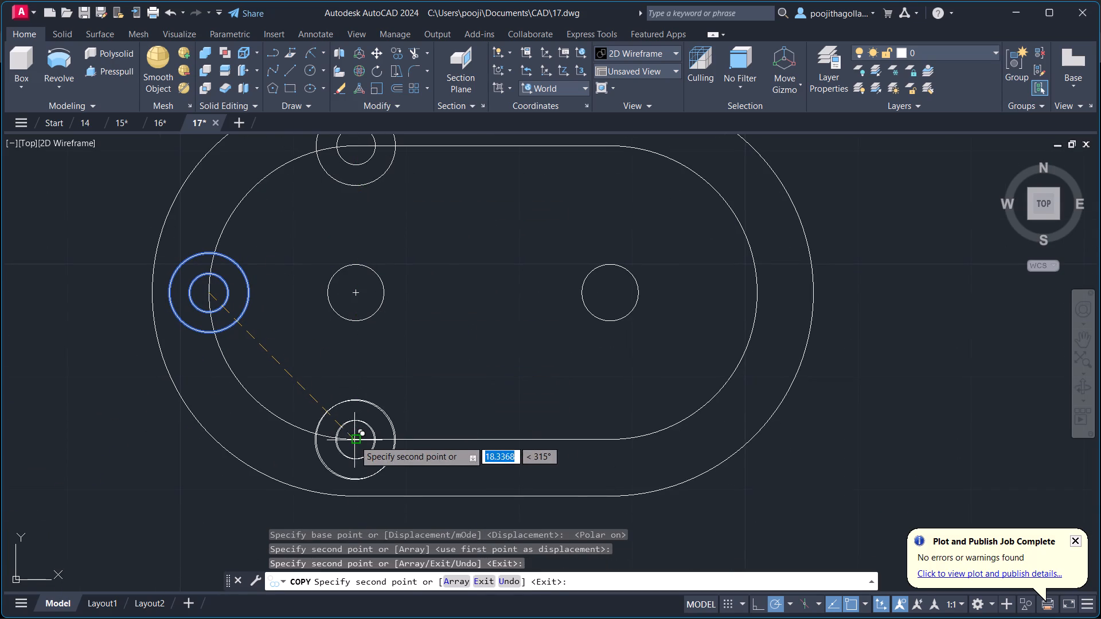
Copy the two concentric circles to the right endpoints of the inner slot's bottom and top lines and to its rightmost quadrant.
scroll(435, 377, down, 2)
middle_drag(487, 375, 377, 405)
scroll(435, 430, up, 2)
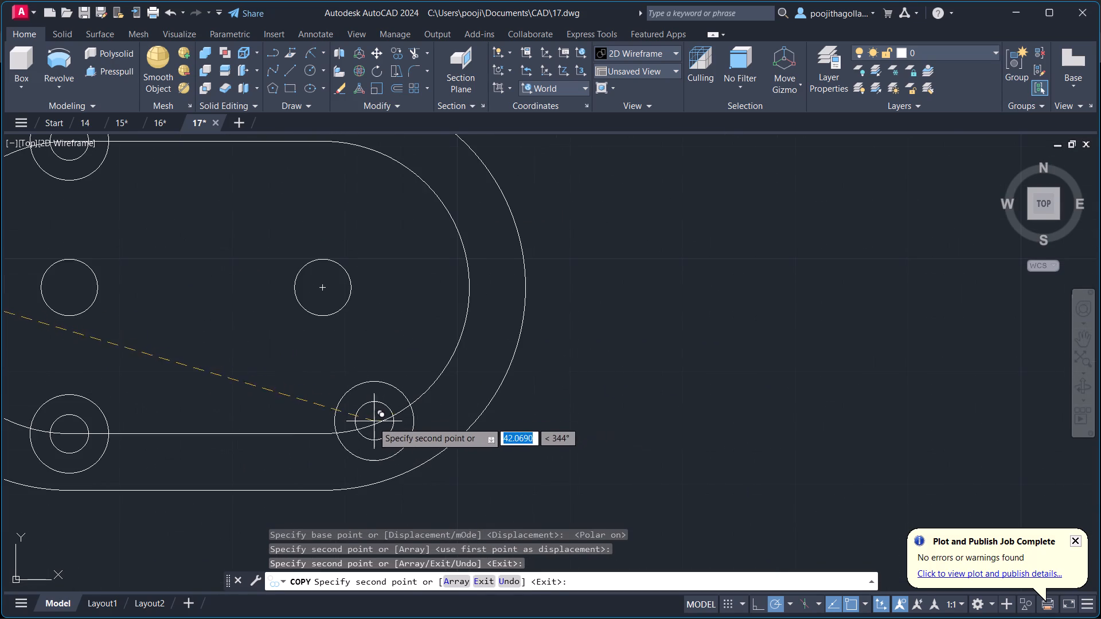
click(321, 437)
scroll(318, 259, down, 2)
middle_drag(318, 259, 317, 350)
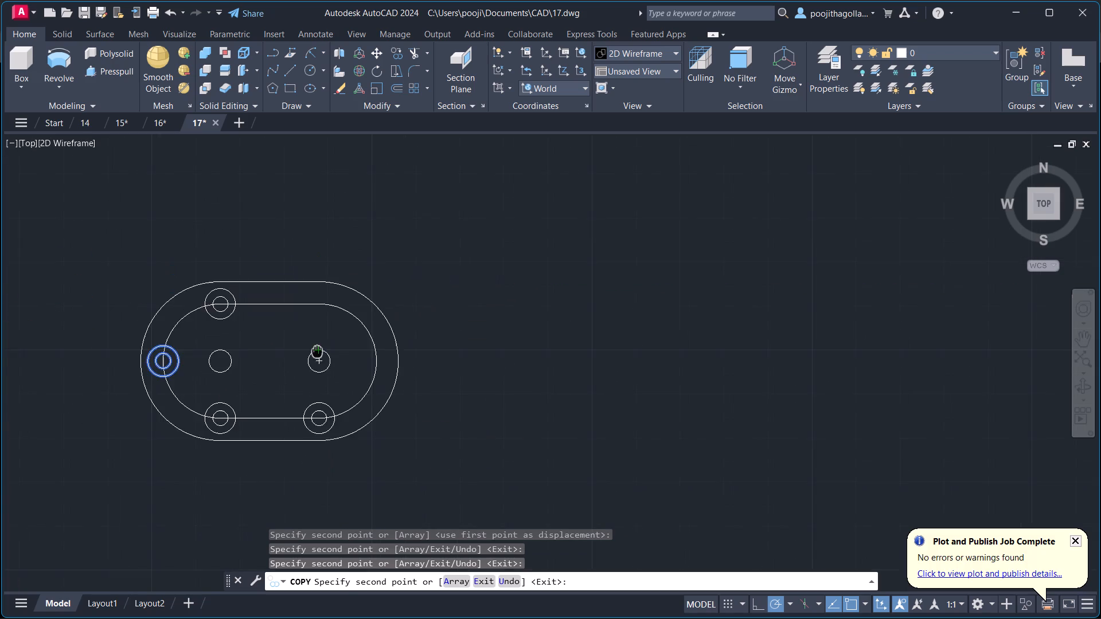
scroll(319, 323, up, 2)
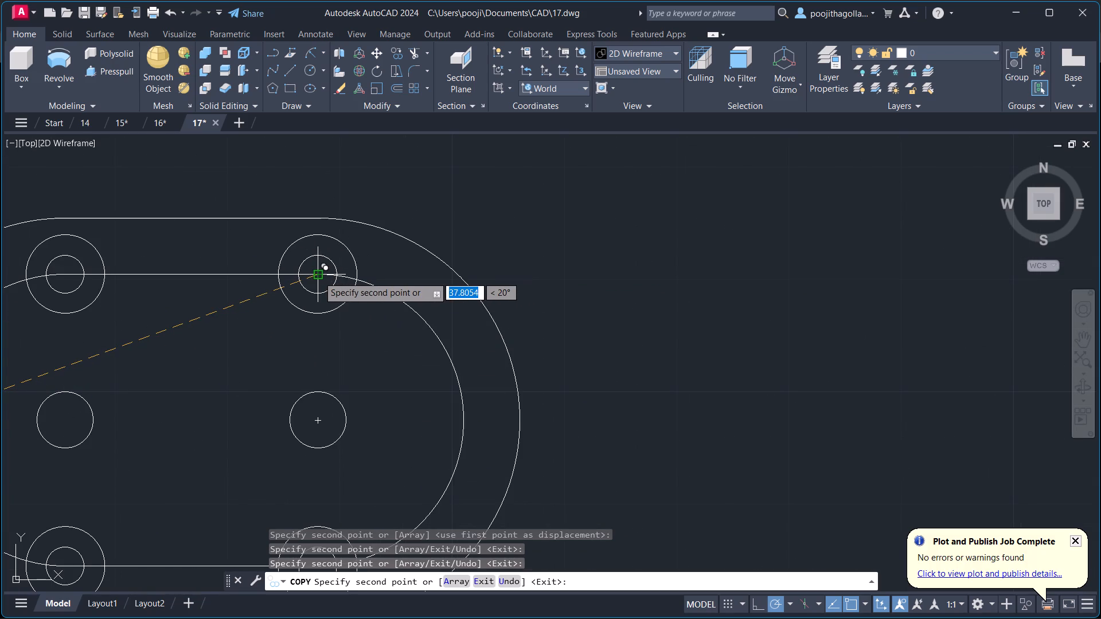
click(318, 276)
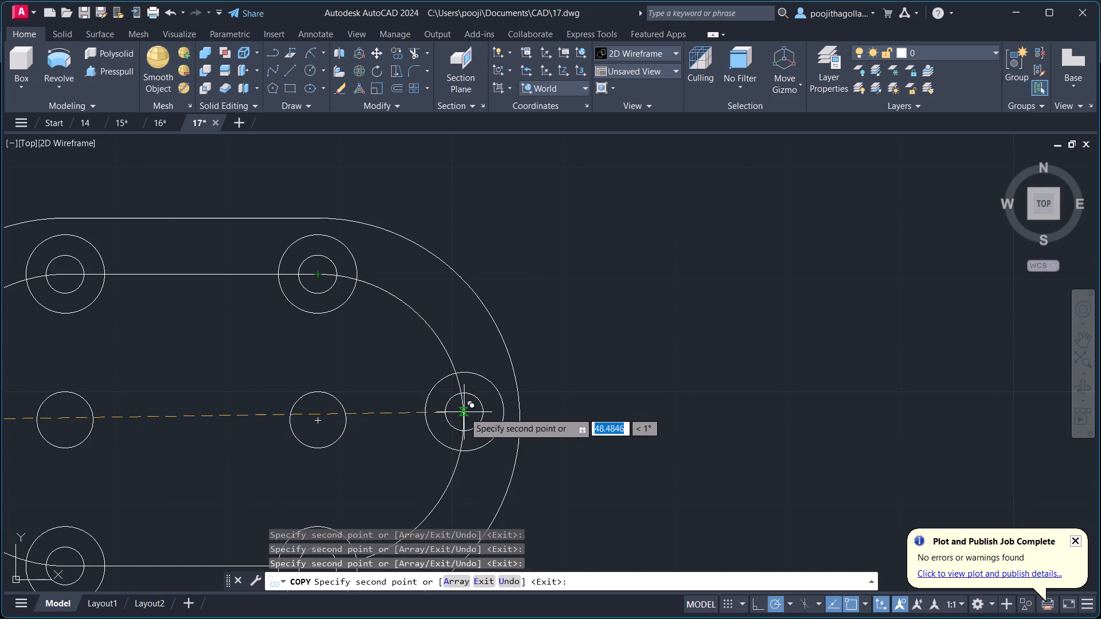
click(462, 421)
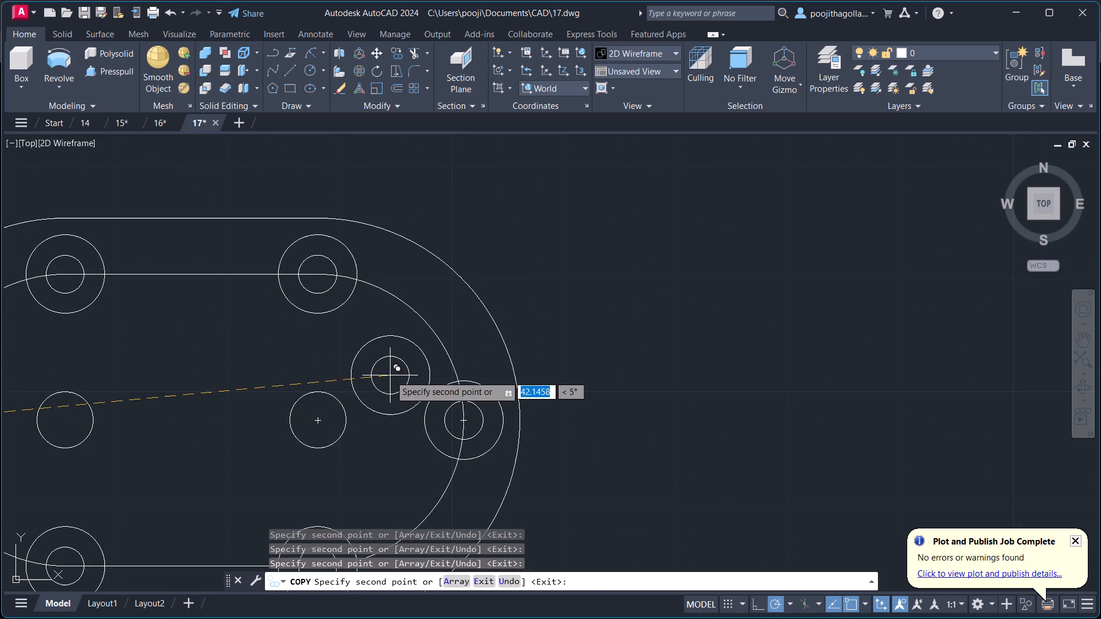
key(Escape)
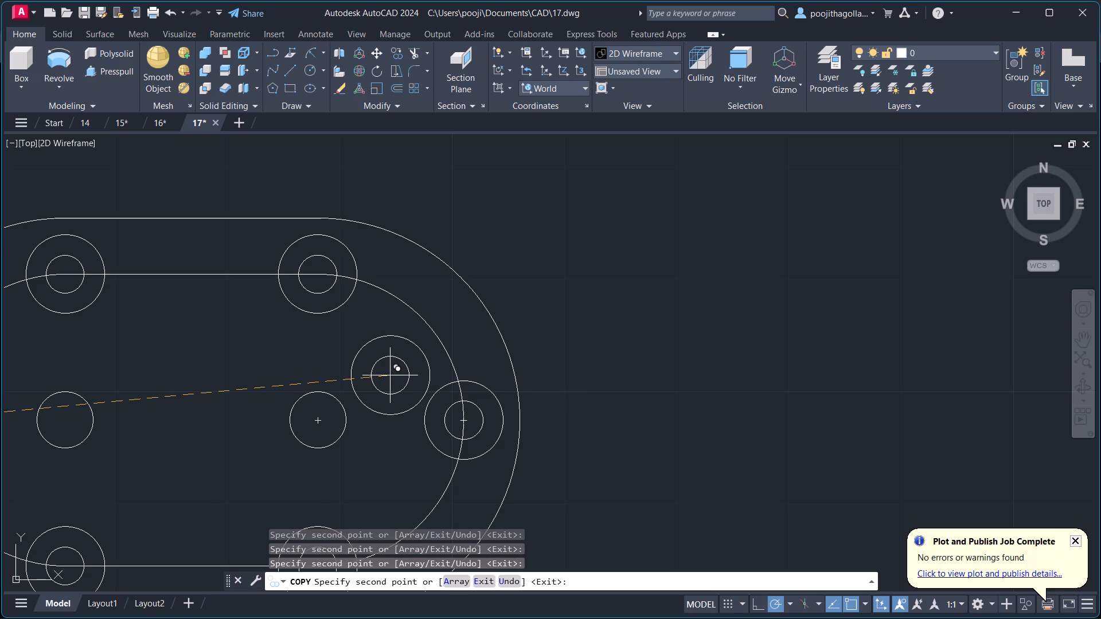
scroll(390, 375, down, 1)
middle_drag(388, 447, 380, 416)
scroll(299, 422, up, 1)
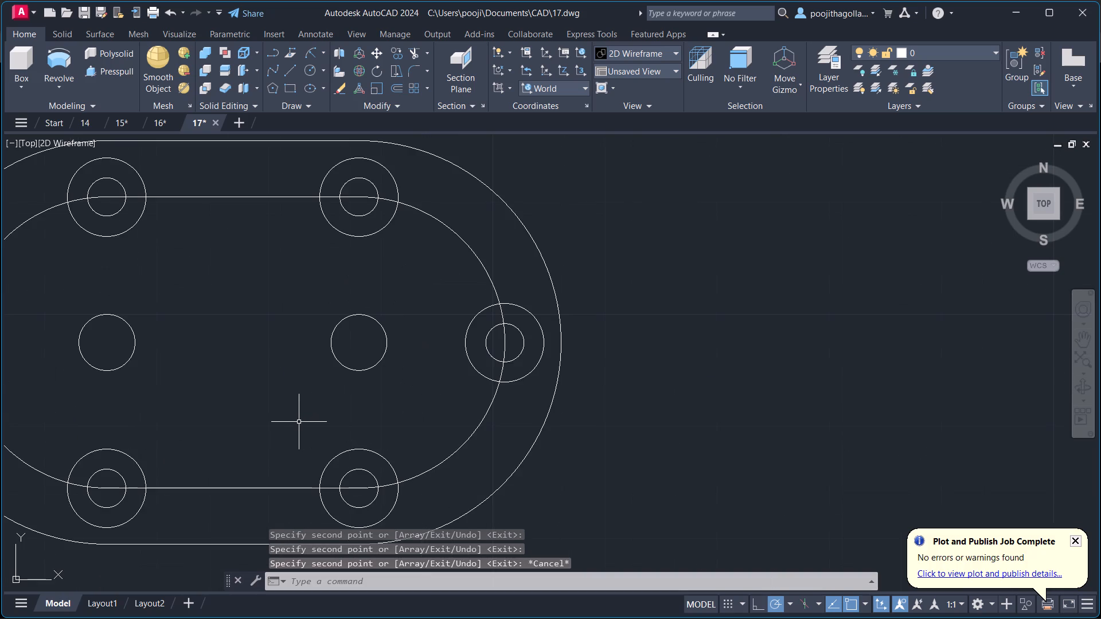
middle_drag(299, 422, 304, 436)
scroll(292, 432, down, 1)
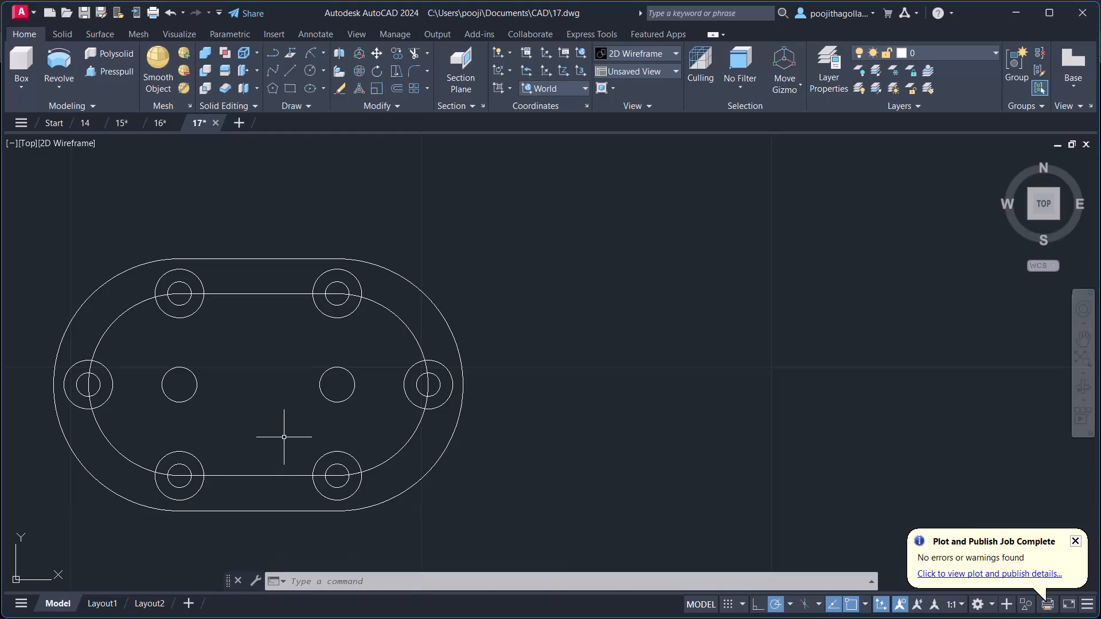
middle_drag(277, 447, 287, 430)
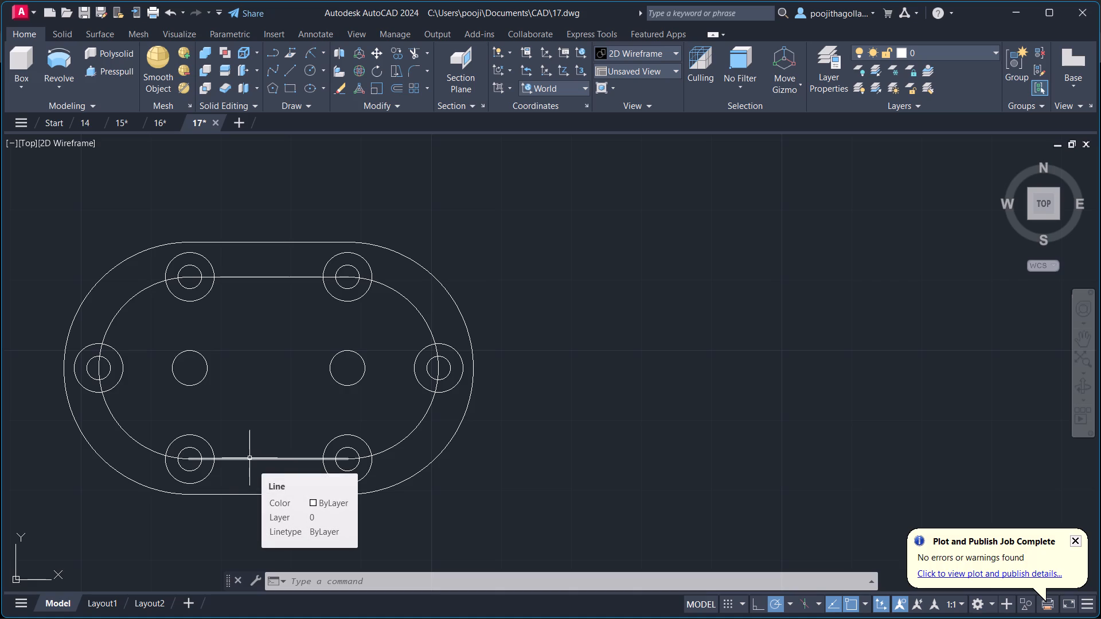
Move the inner slot's two lines and two arcs horizontally to clear space right of the outer slot, using its rightmost quadrant as base point.
scroll(249, 458, up, 1)
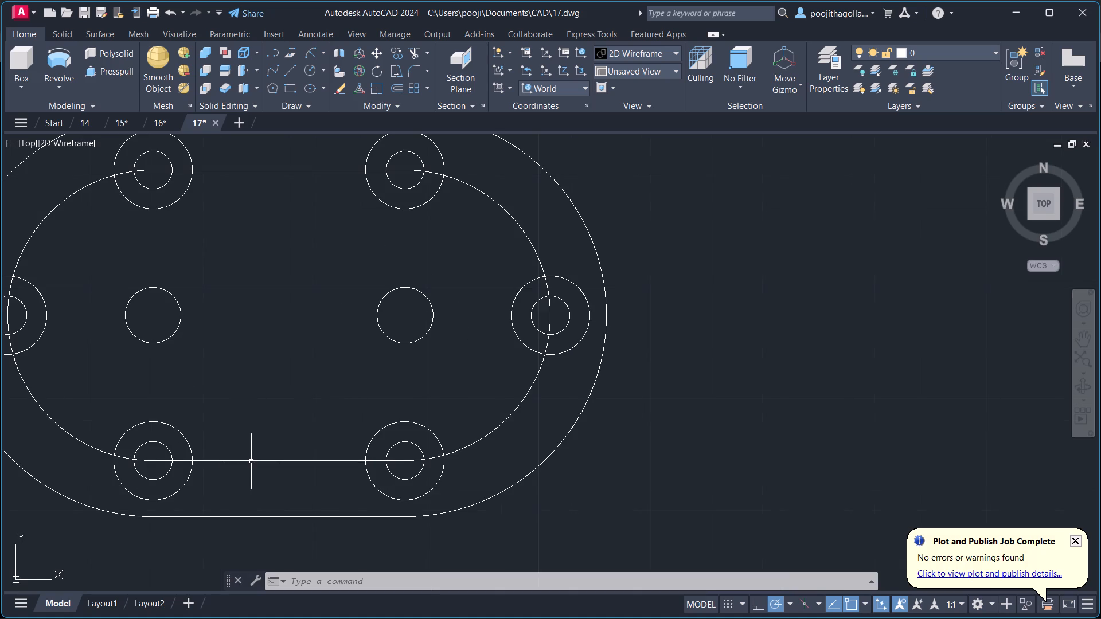
click(251, 461)
click(54, 404)
click(37, 436)
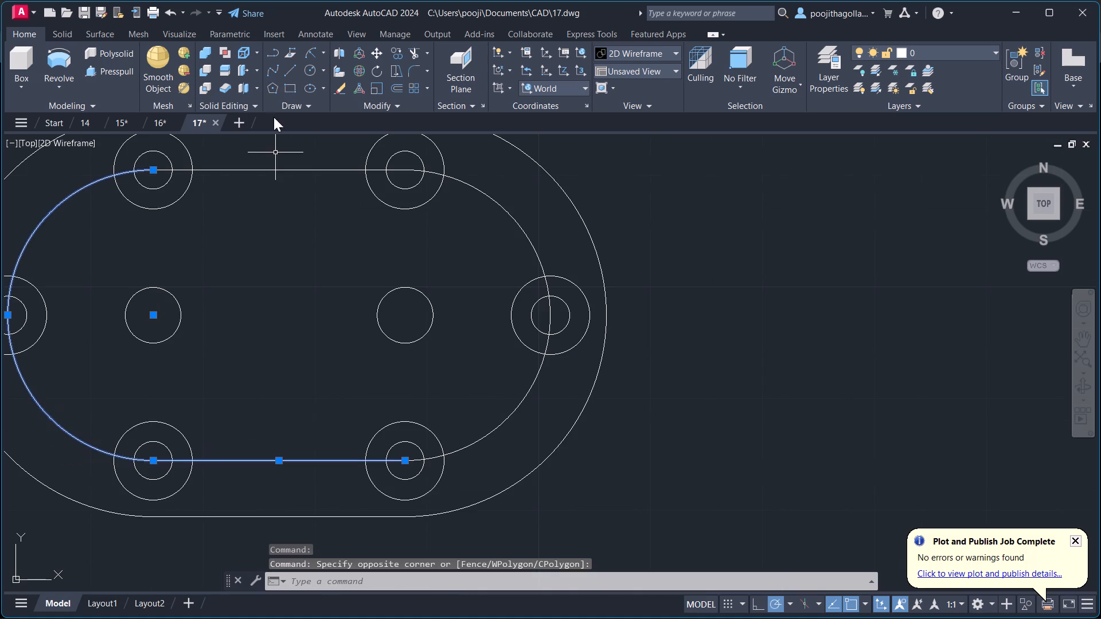
click(288, 162)
click(270, 221)
click(521, 214)
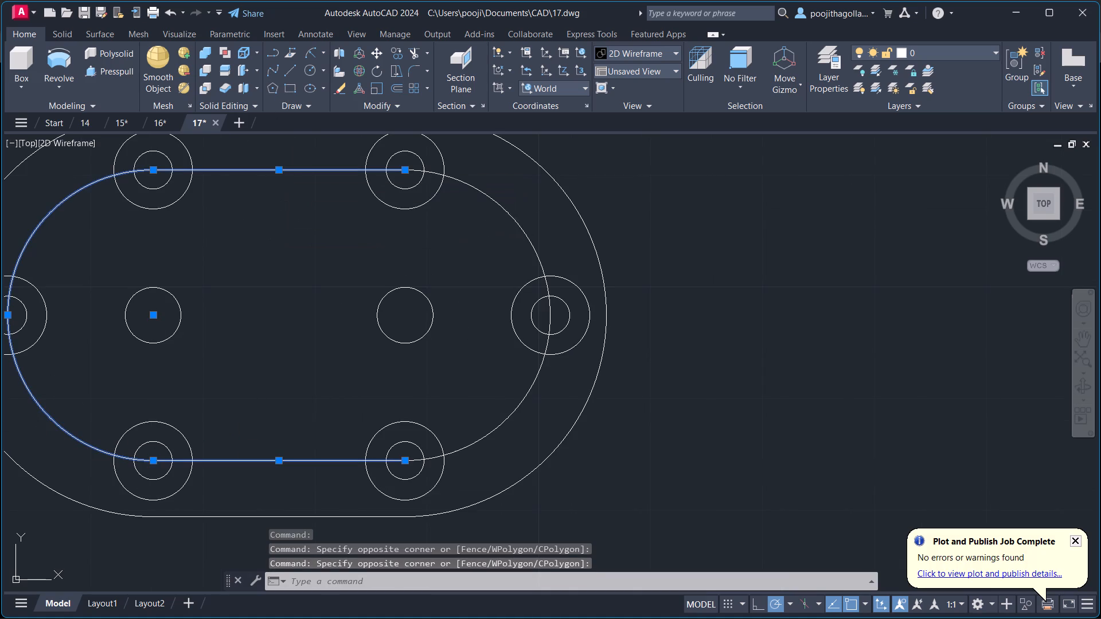
click(498, 244)
key(m)
key(Return)
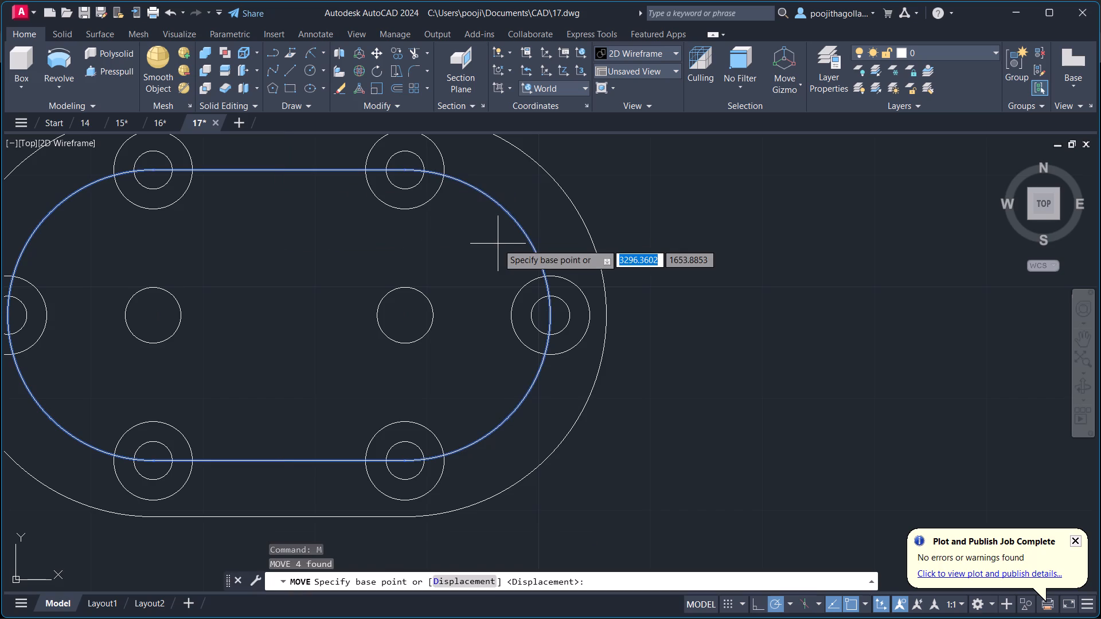
click(549, 311)
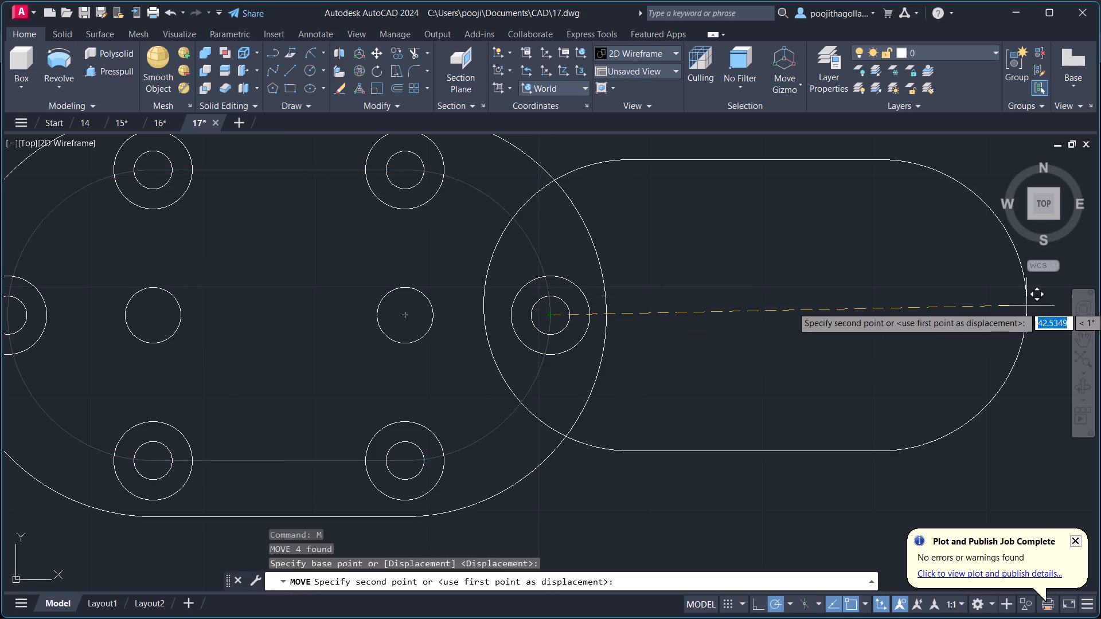
scroll(1030, 316, down, 3)
middle_drag(1030, 317, 623, 398)
click(776, 395)
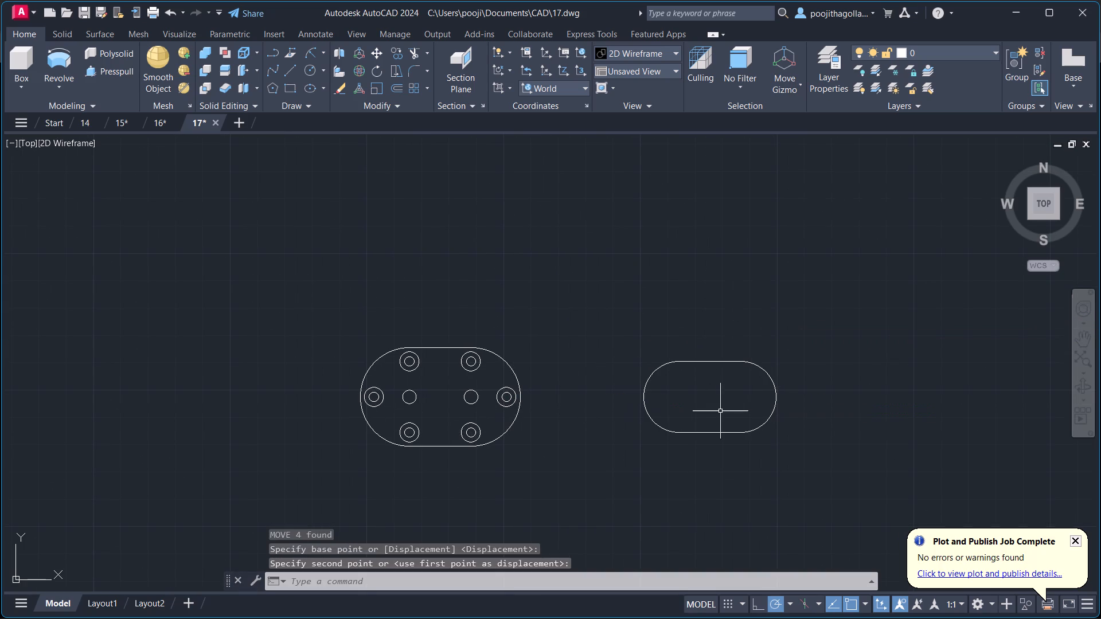
key(Escape)
Join the outer slot's two arcs and two straight lines into a single polyline.
scroll(473, 467, up, 1)
shift+middle_drag(460, 485, 458, 485)
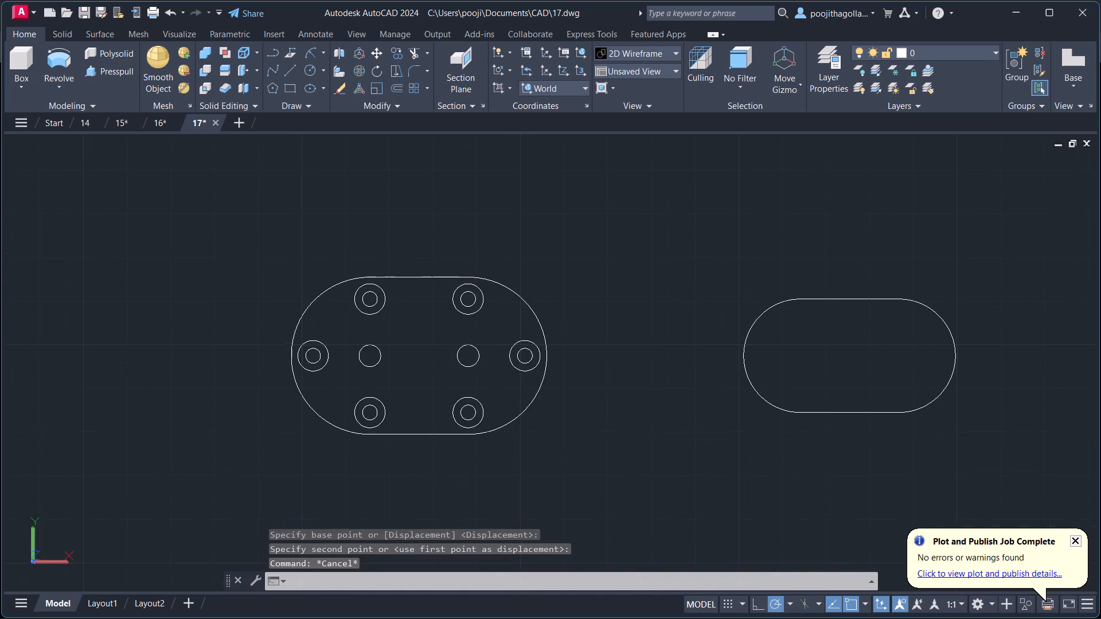
shift+middle_drag(458, 485, 499, 408)
scroll(513, 415, up, 2)
click(540, 426)
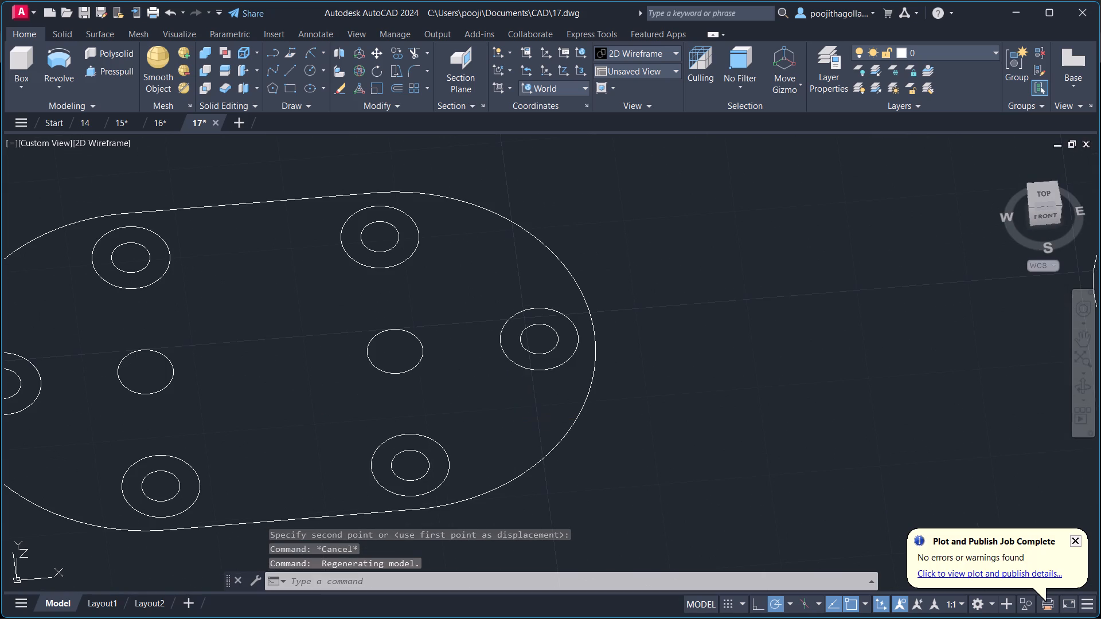
click(541, 487)
click(619, 420)
click(530, 477)
scroll(501, 491, down, 1)
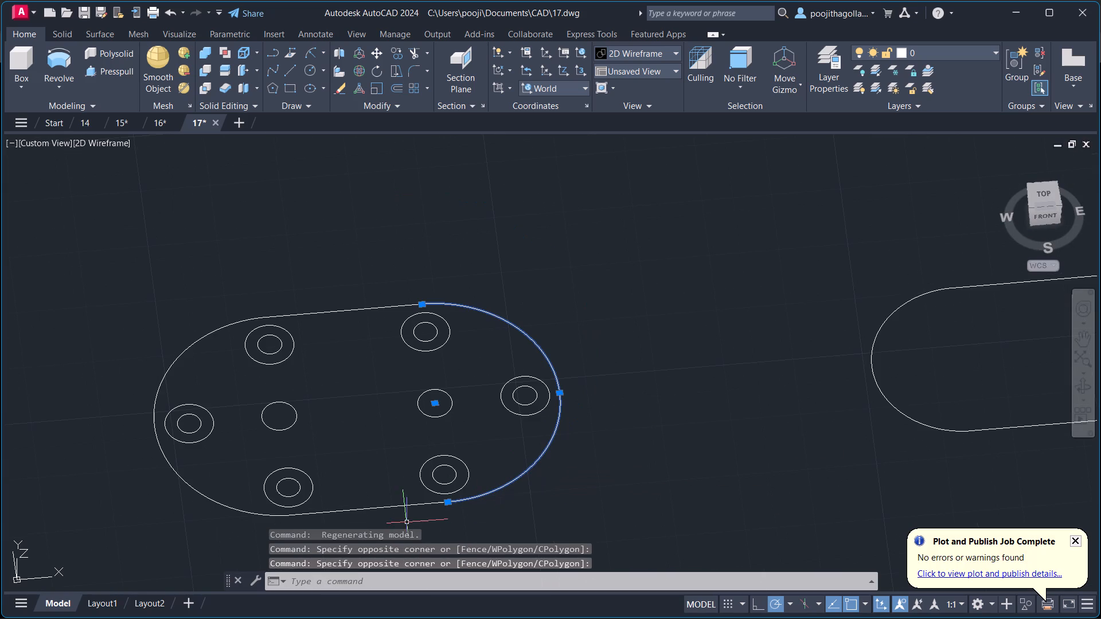
click(396, 506)
click(355, 283)
click(347, 348)
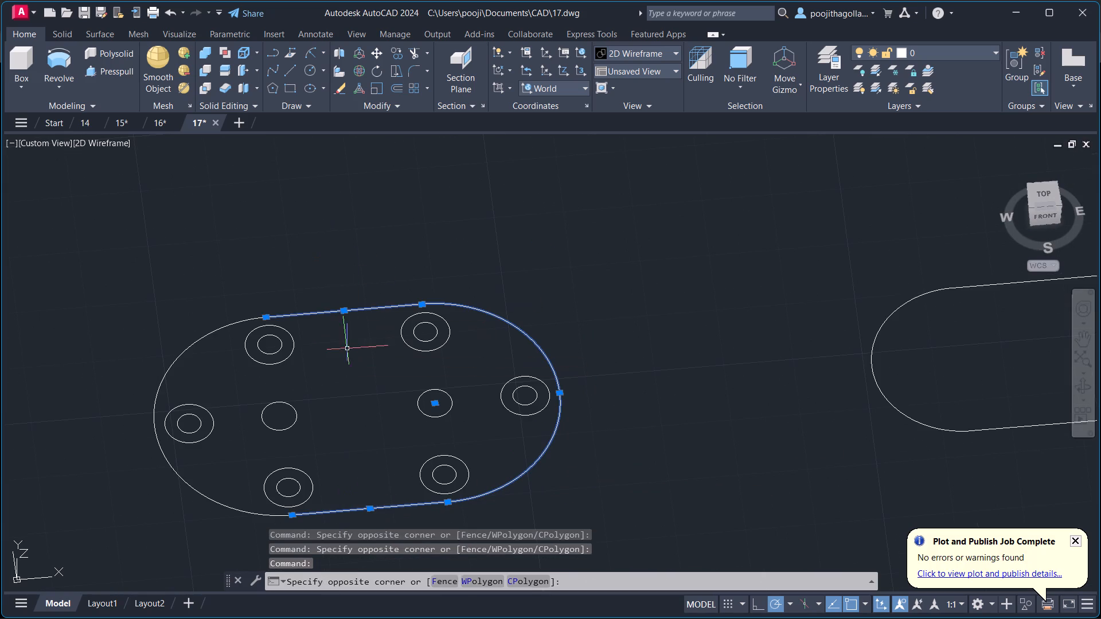
click(194, 368)
click(95, 387)
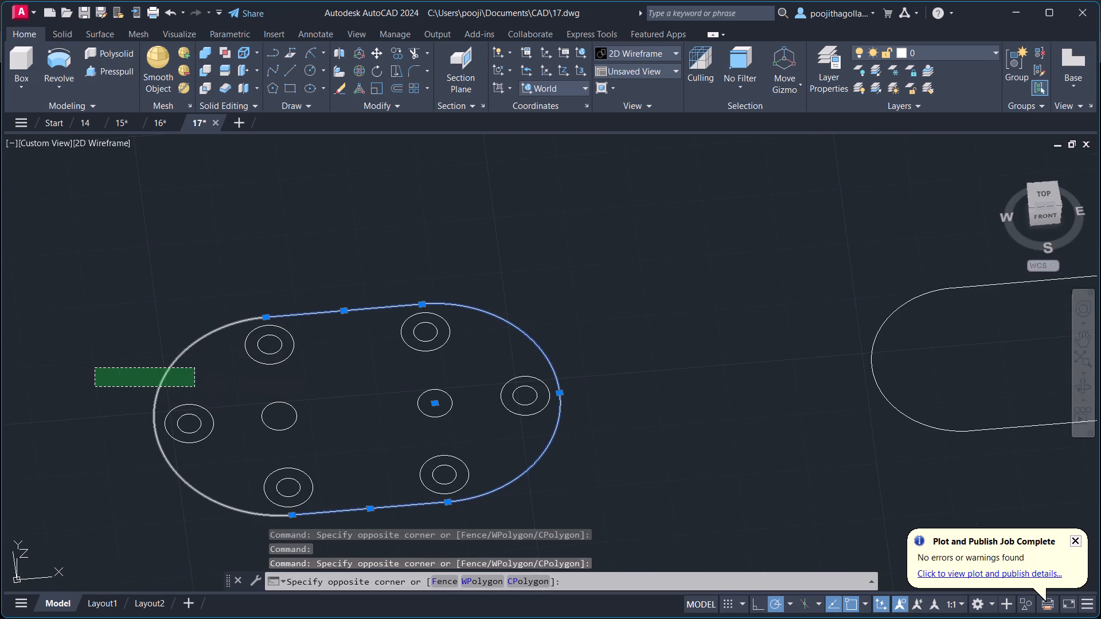
key(j)
key(Return)
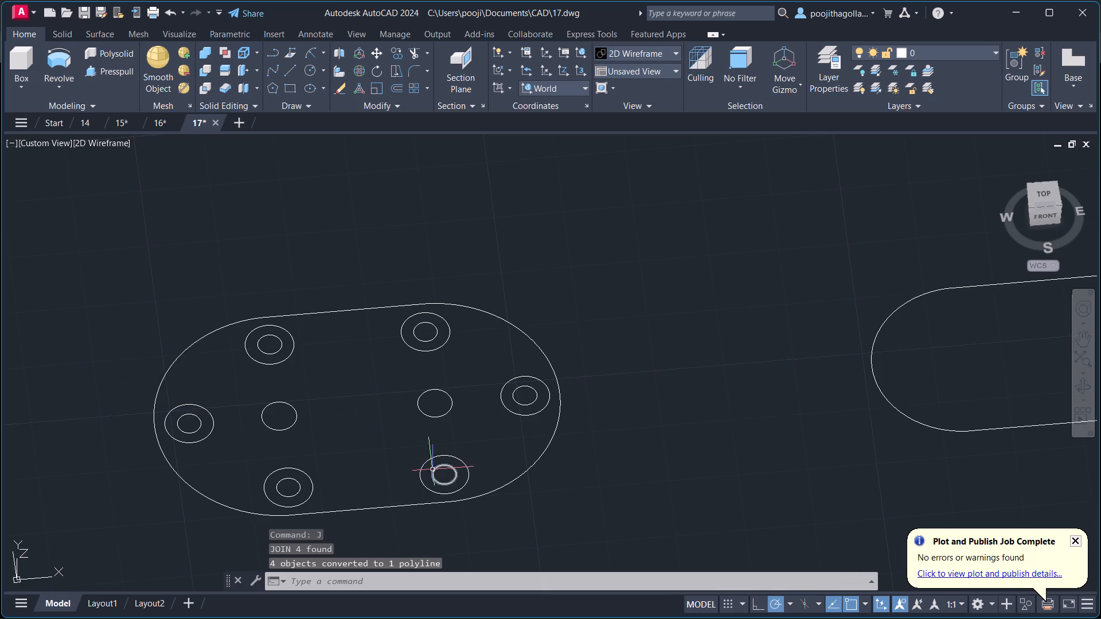
Return the viewport to the Top view.
middle_drag(432, 469, 451, 410)
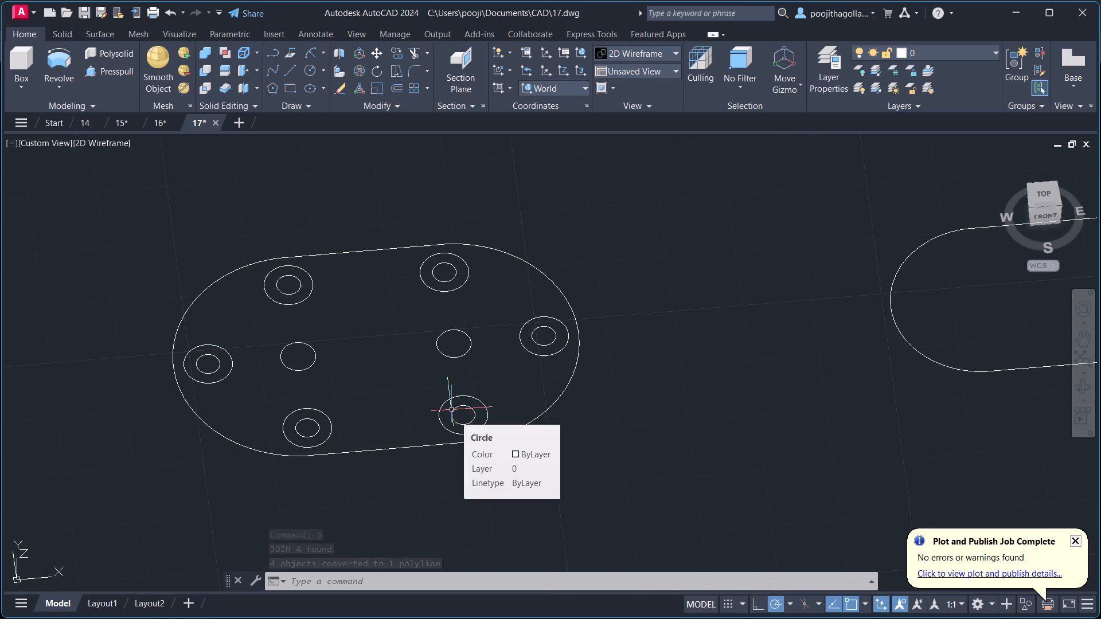
scroll(451, 410, up, 1)
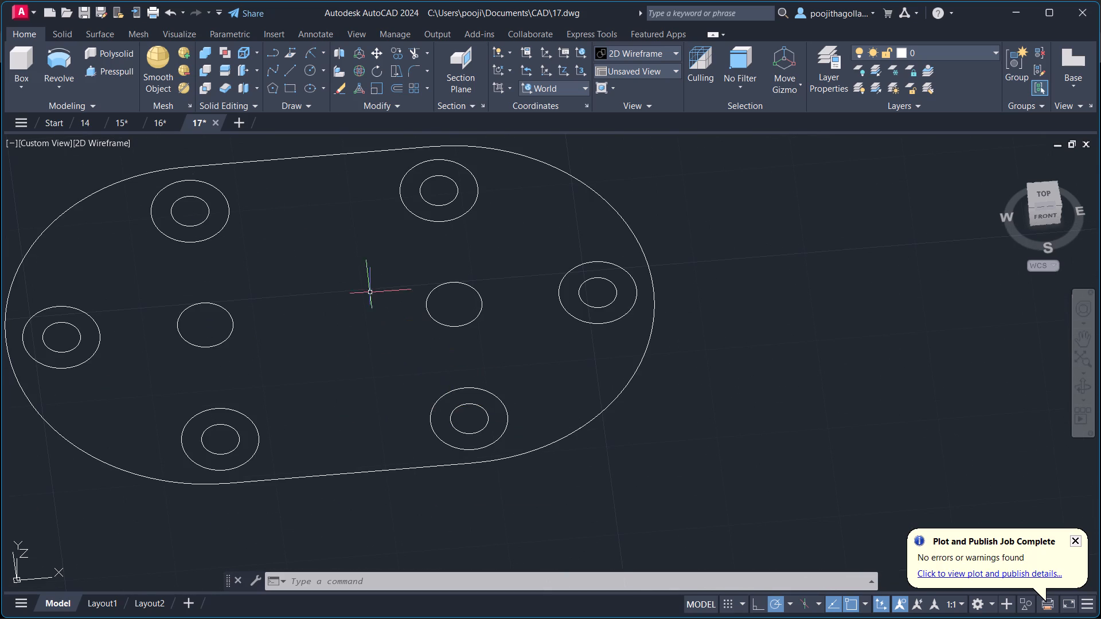
click(41, 139)
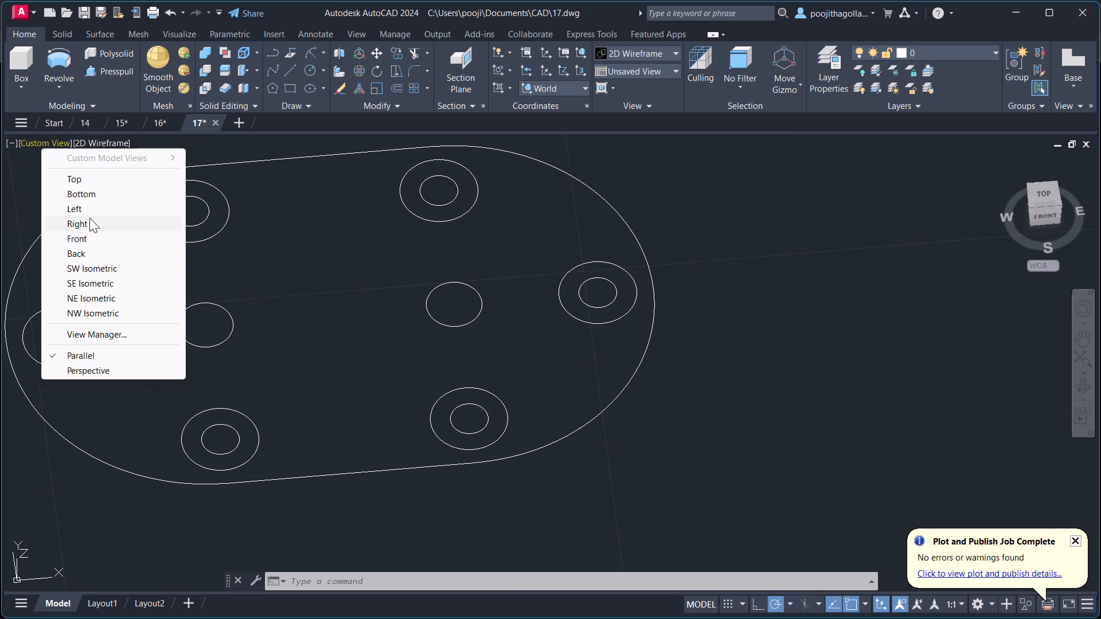
click(93, 177)
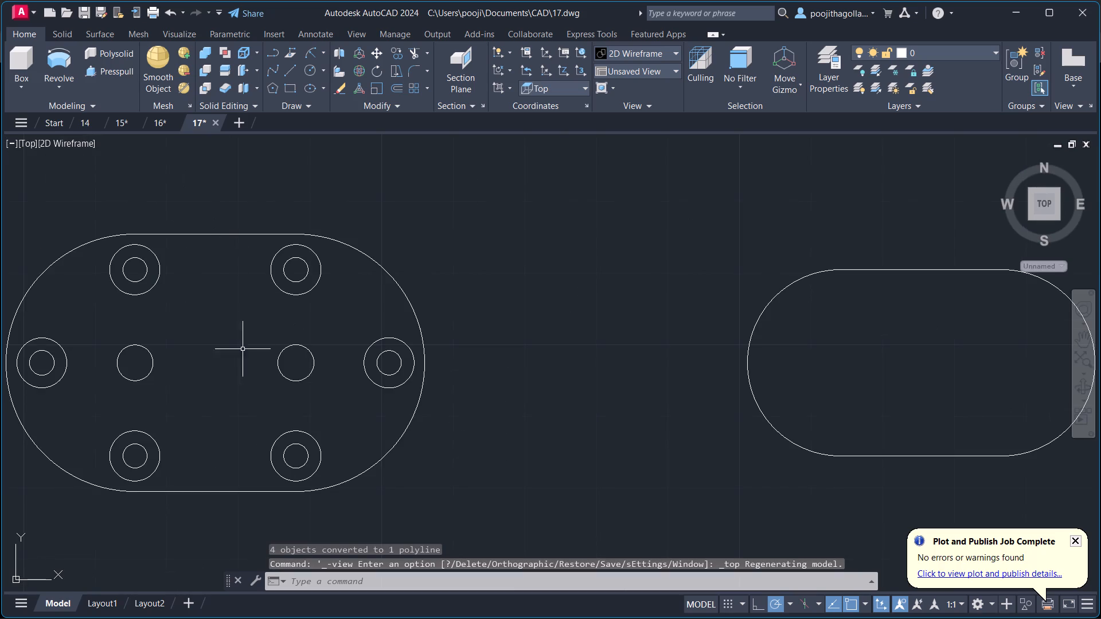
Draw a circle of radius 7.6 centred on the left radius 2.5 hole.
middle_drag(226, 366, 397, 355)
scroll(415, 350, up, 1)
middle_drag(436, 382, 456, 367)
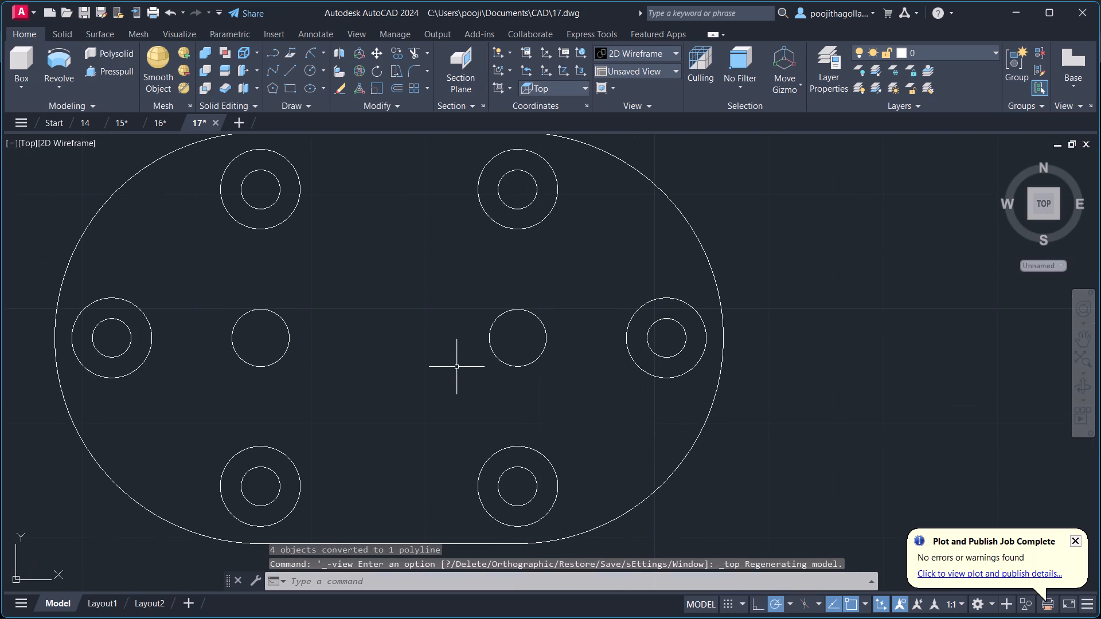
key(c)
key(Return)
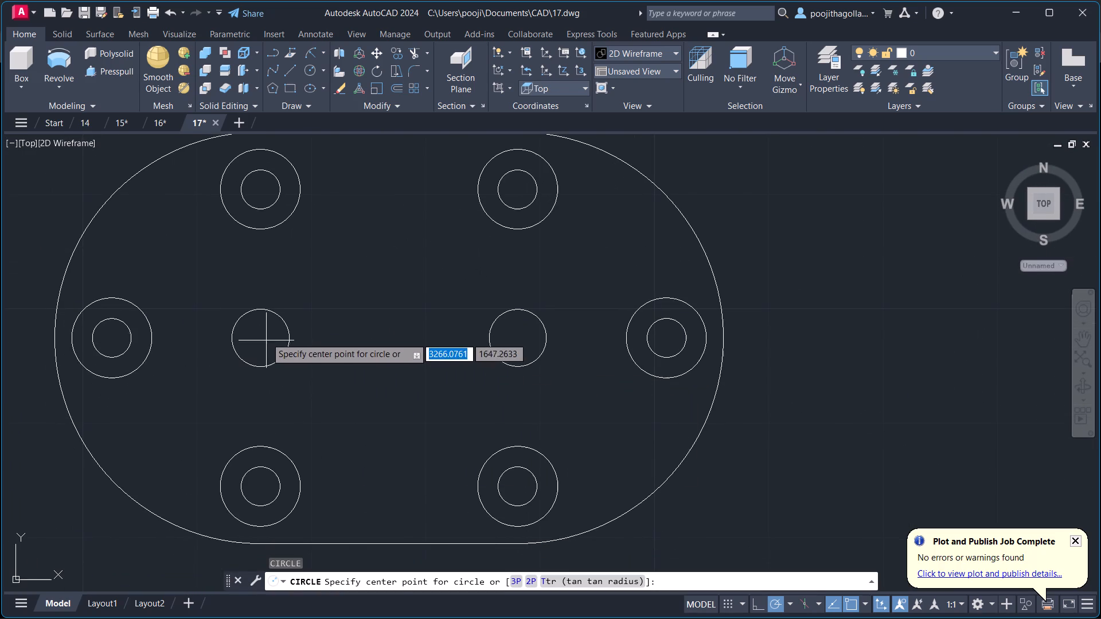
click(260, 337)
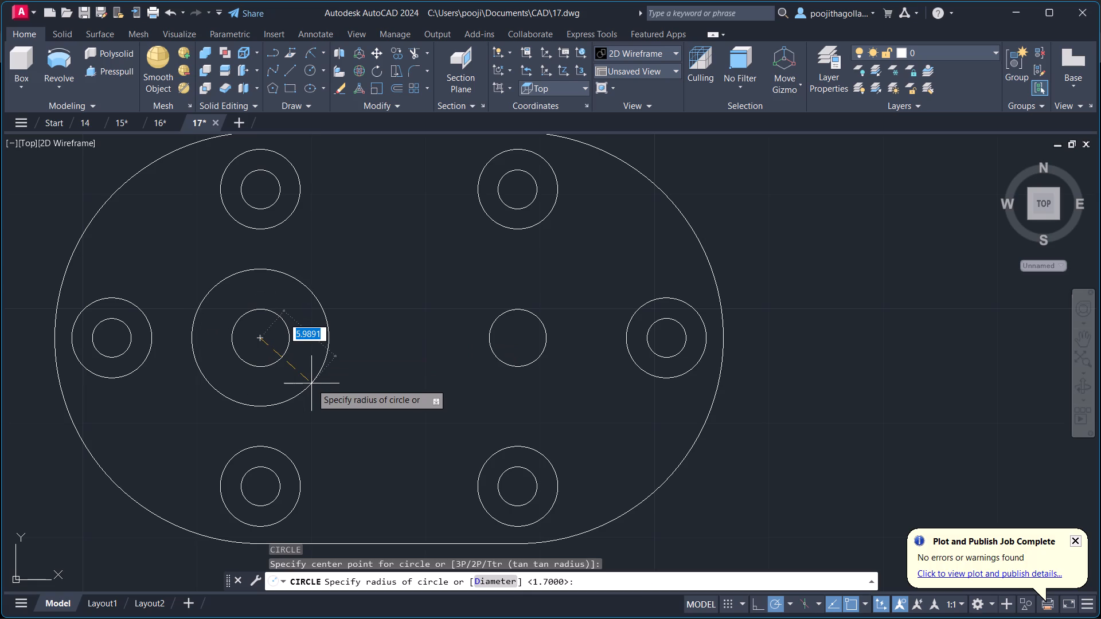
text(7.6)
key(Return)
Draw a circle of radius 5 centred on the same left hole.
key(c)
key(Return)
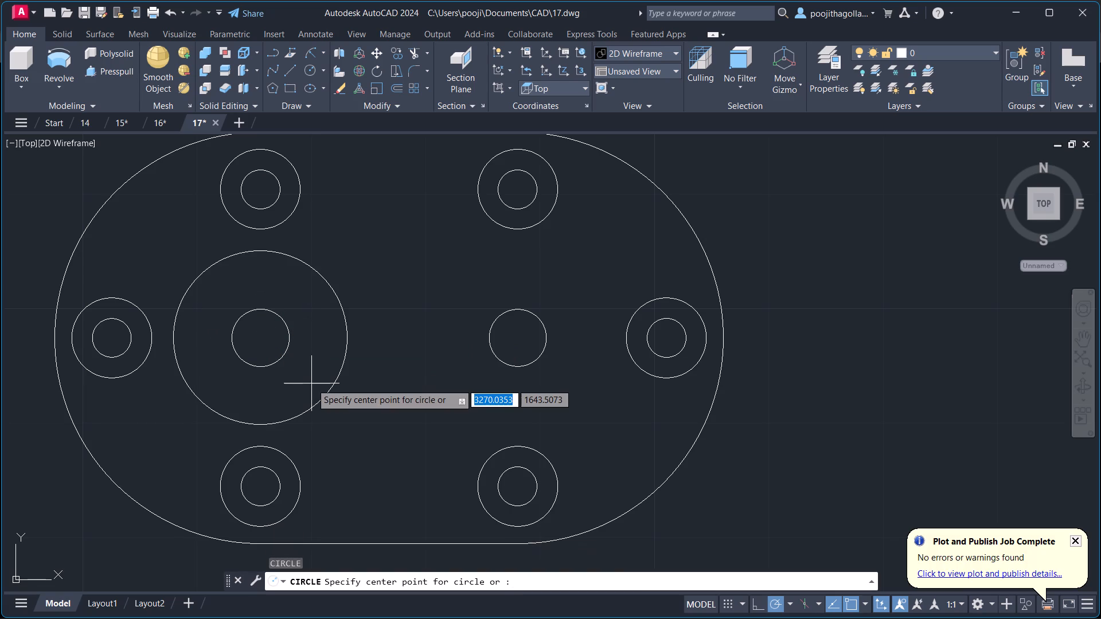
click(259, 342)
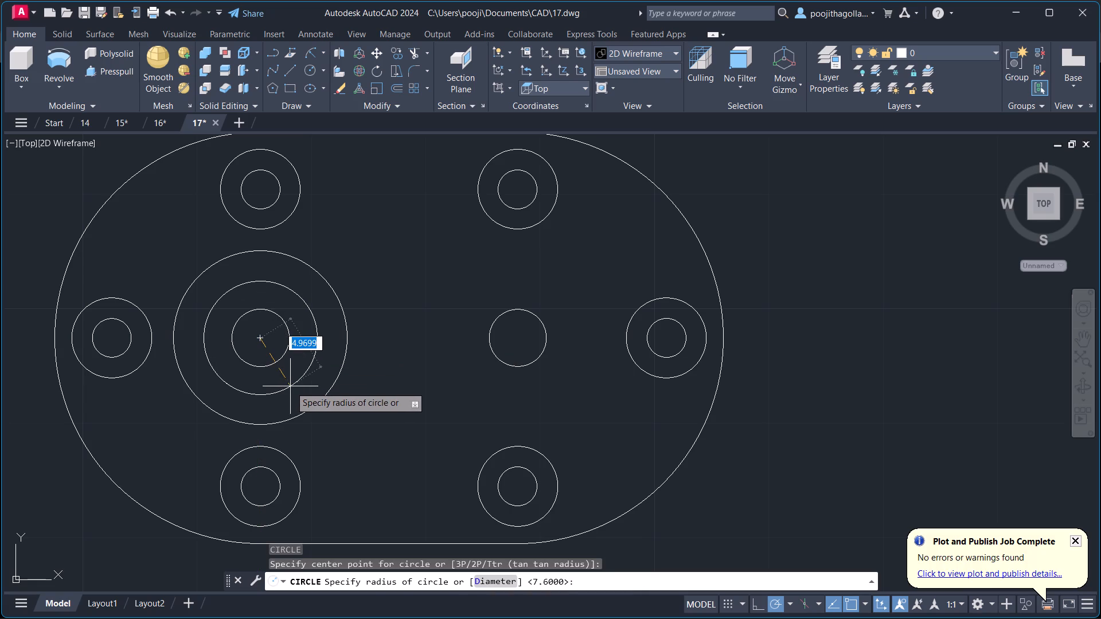
key(5)
key(Return)
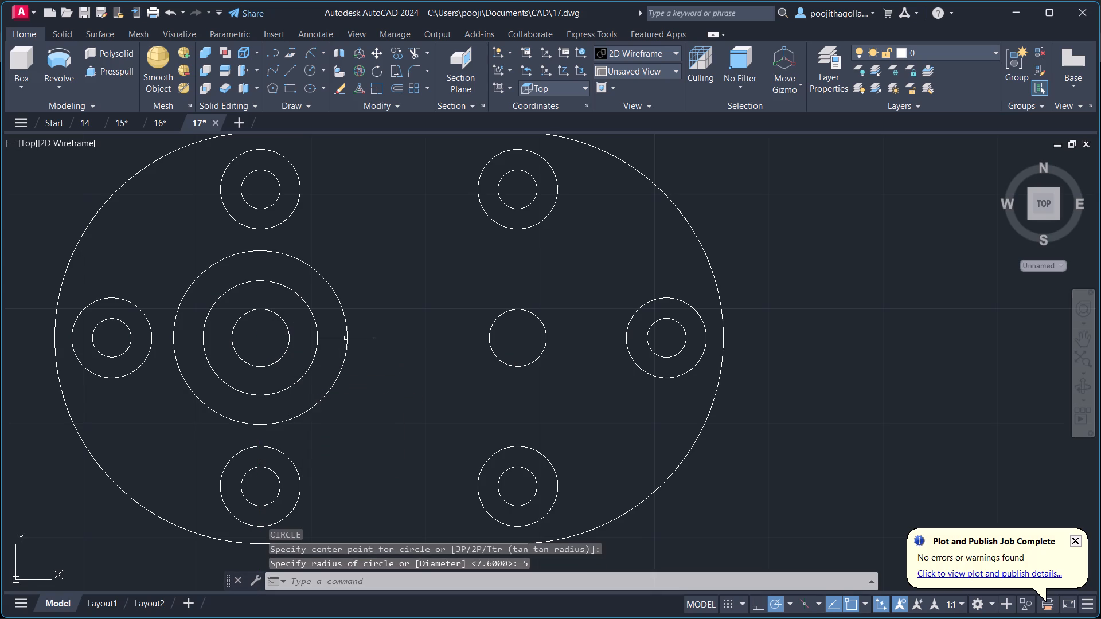
Mirror the radius 7.6 and radius 5 circles about the part's vertical centreline onto the right hole, keeping the originals.
click(384, 300)
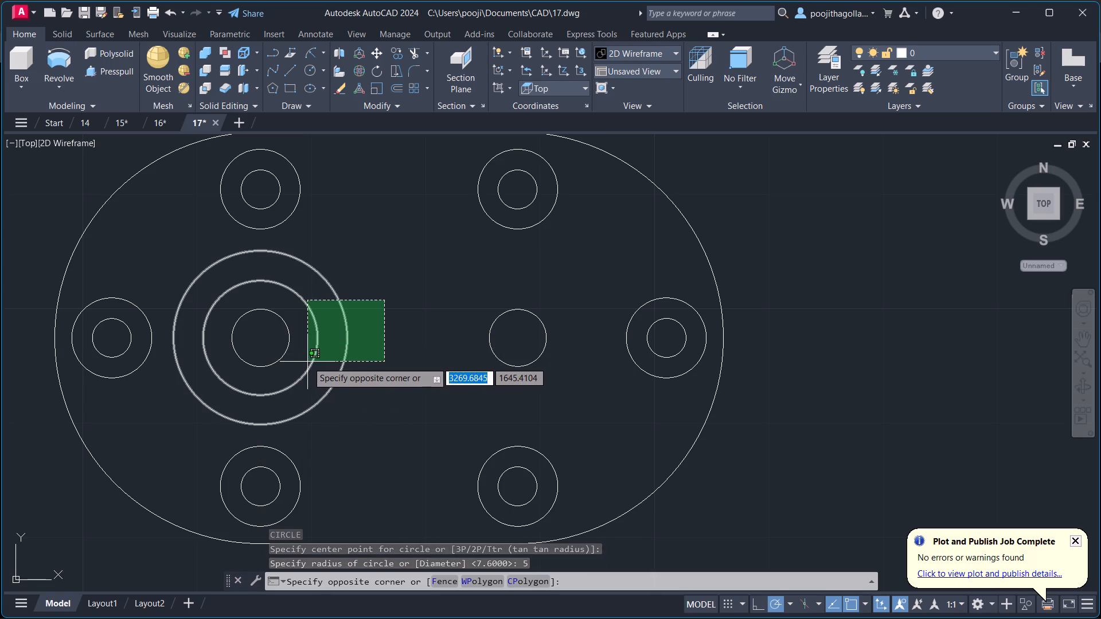
click(307, 362)
text(mi)
key(Return)
click(393, 544)
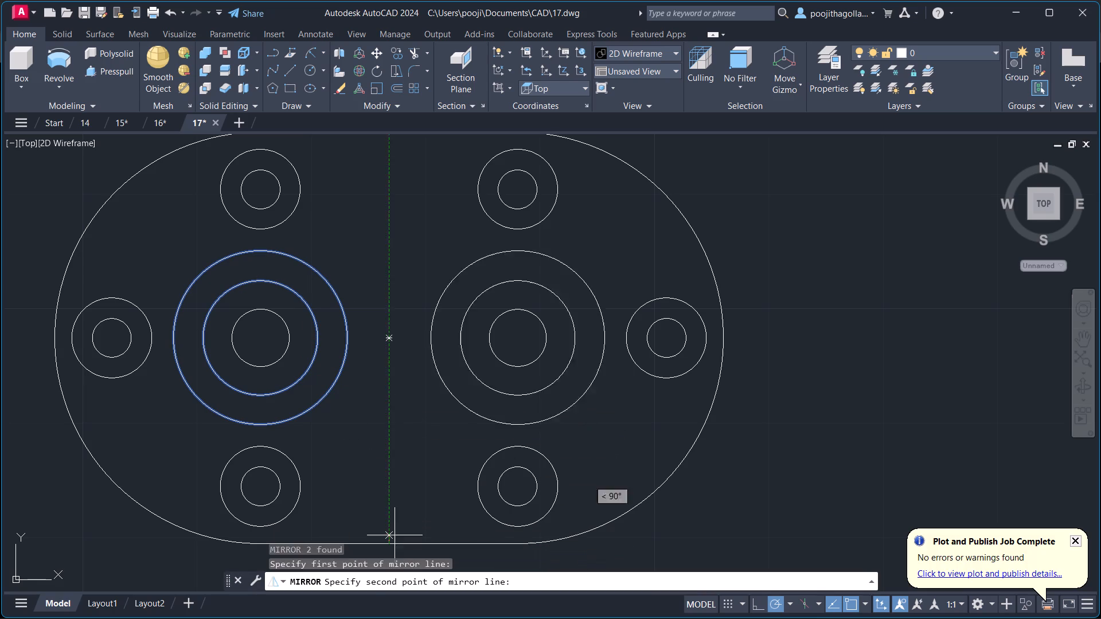
scroll(427, 284, down, 1)
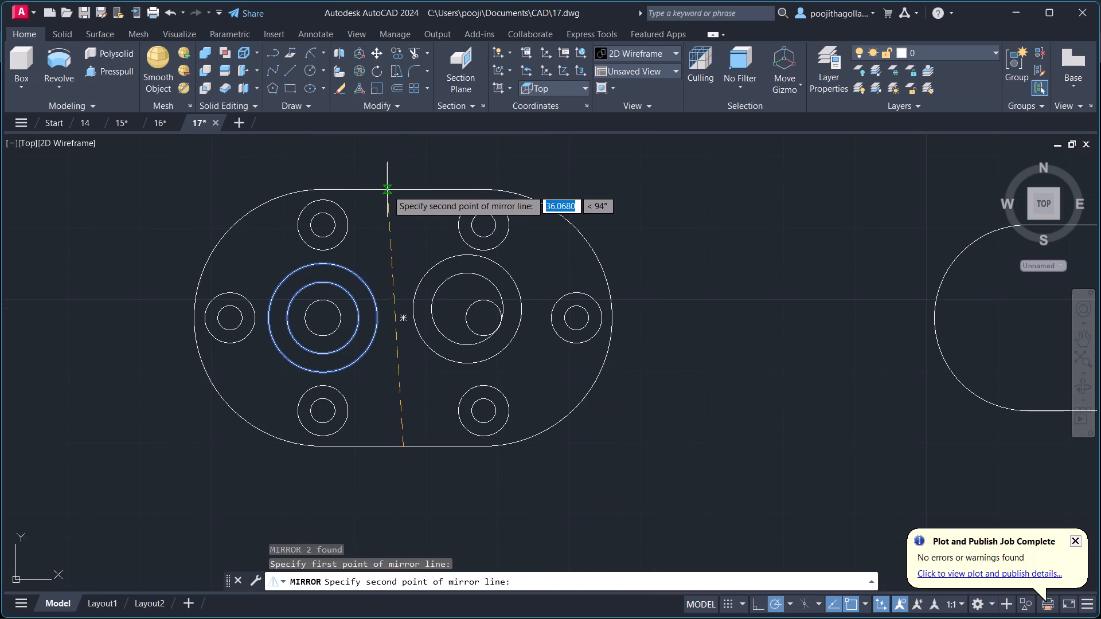
click(405, 189)
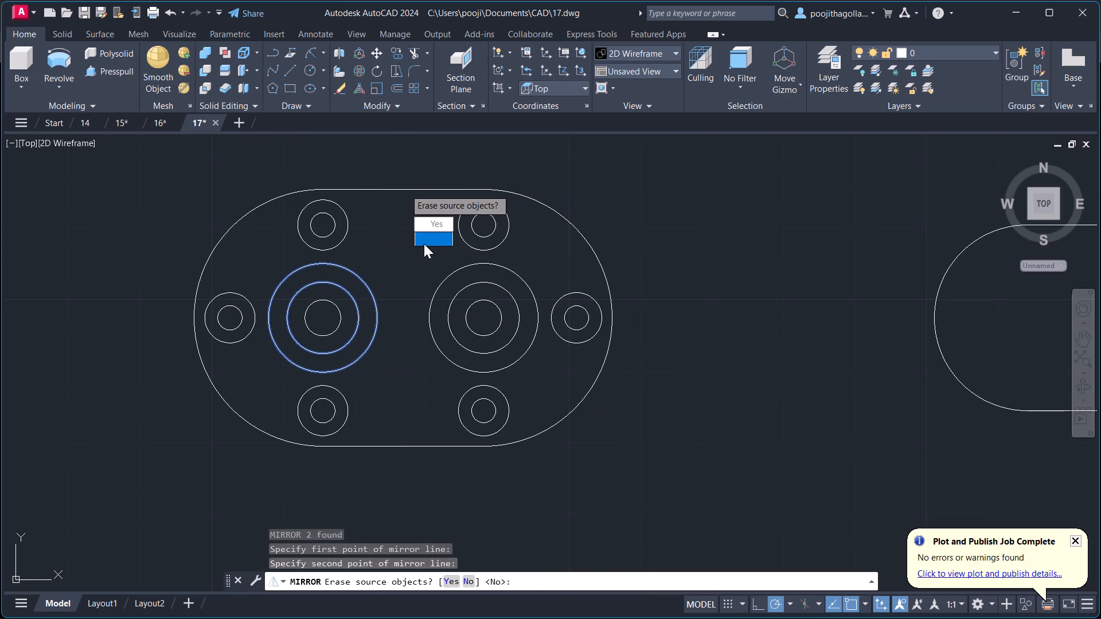
drag(428, 239, 405, 189)
Draw a horizontal line joining the top quadrants of the two radius 7.6 circles.
scroll(400, 281, up, 1)
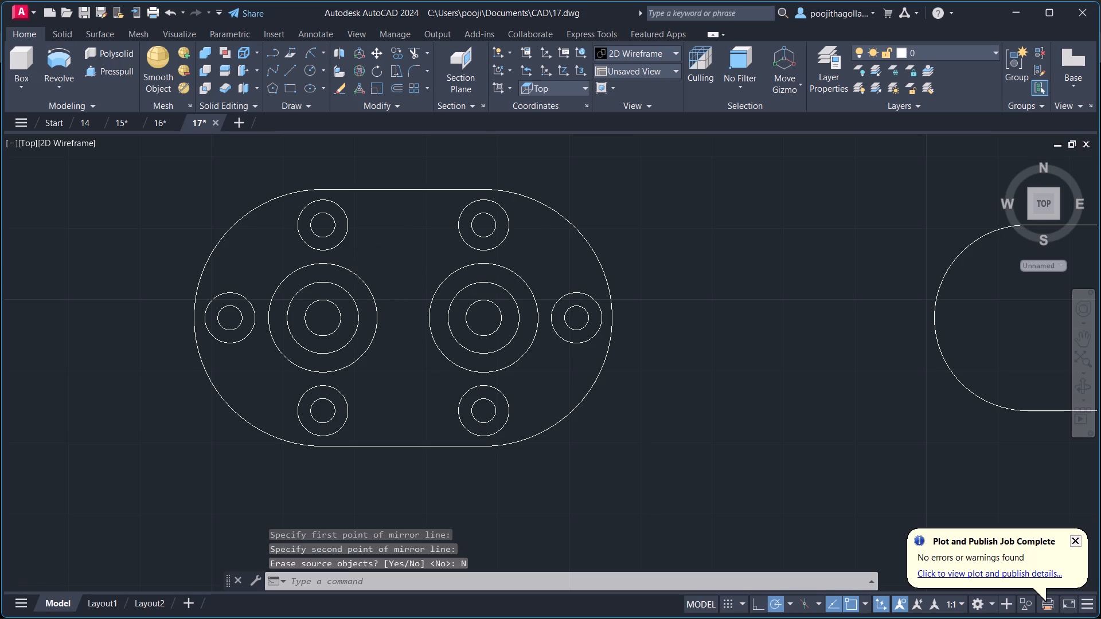
middle_drag(400, 281, 400, 309)
key(l)
key(Return)
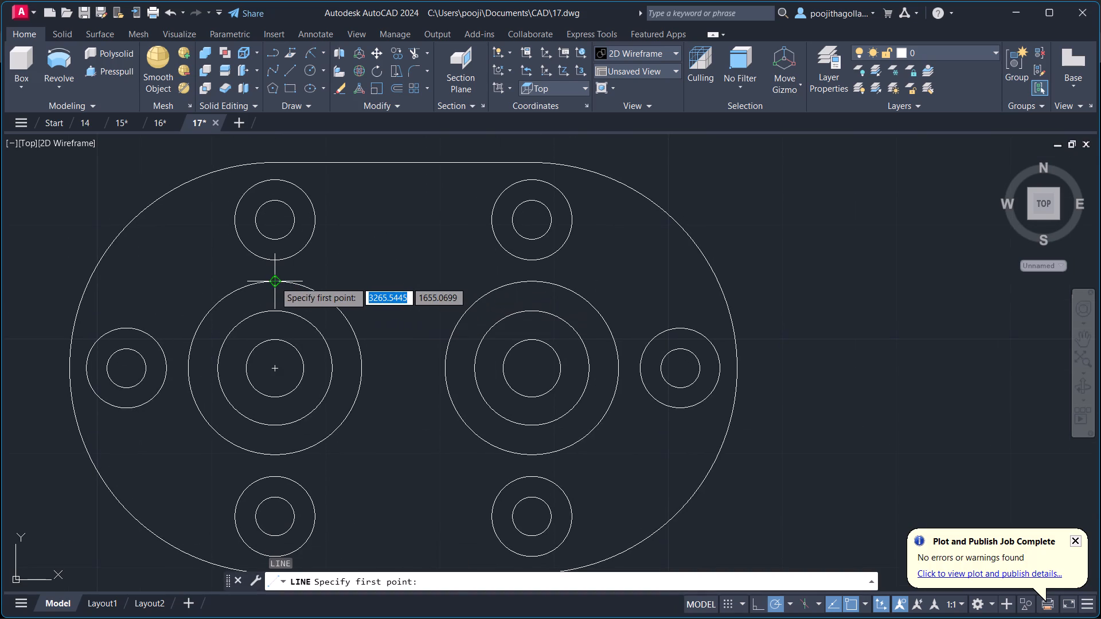
click(275, 281)
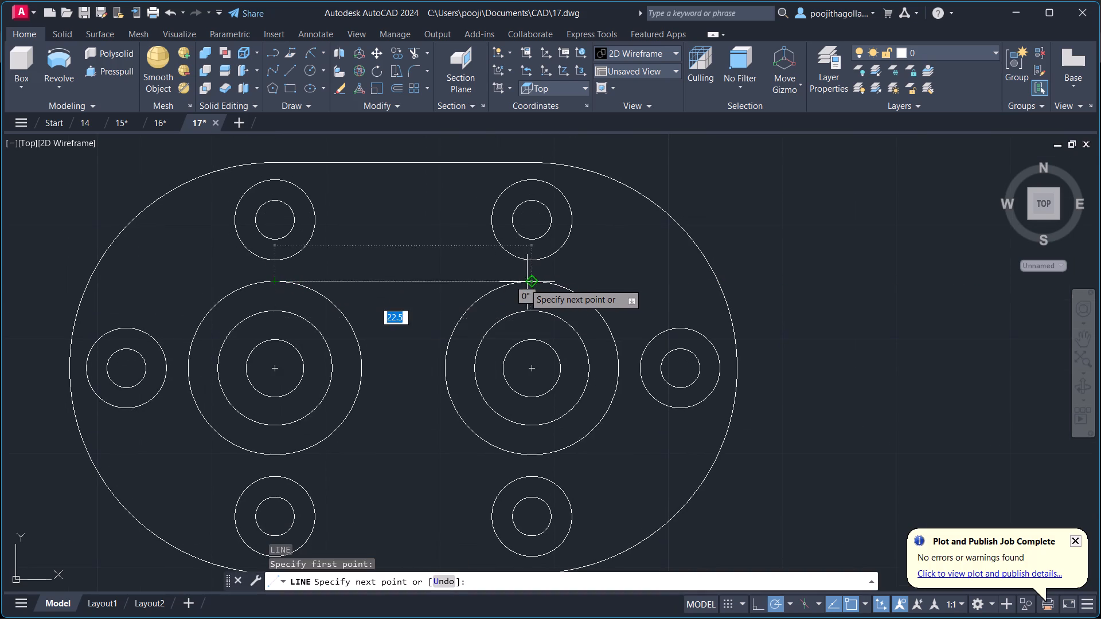
click(529, 283)
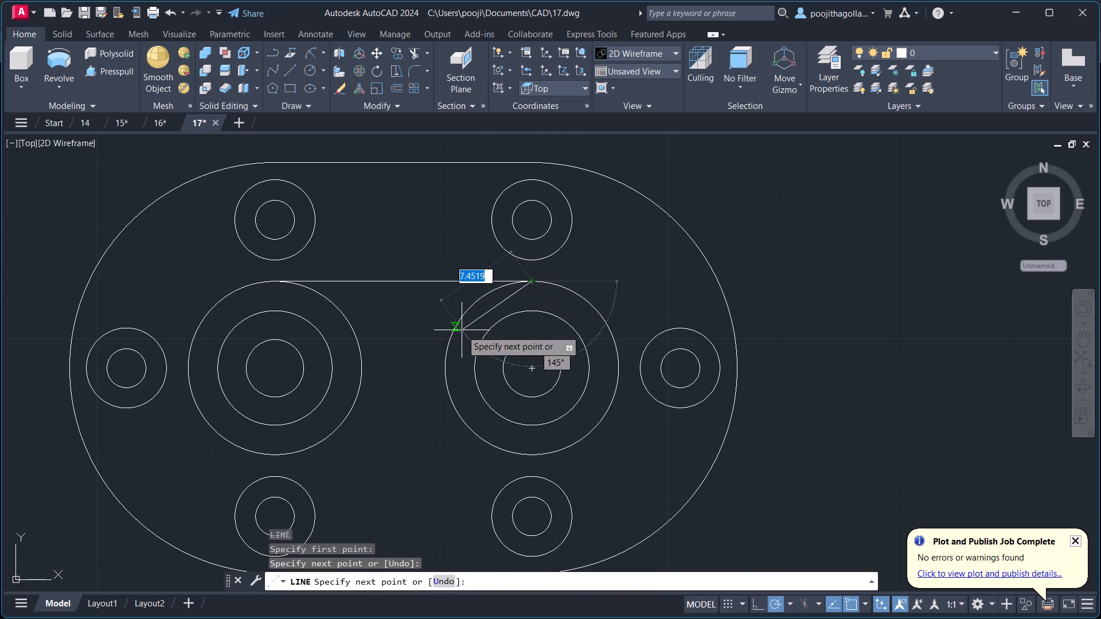
key(Escape)
Draw a horizontal line joining the top quadrants of the two radius 5 circles.
key(l)
key(Return)
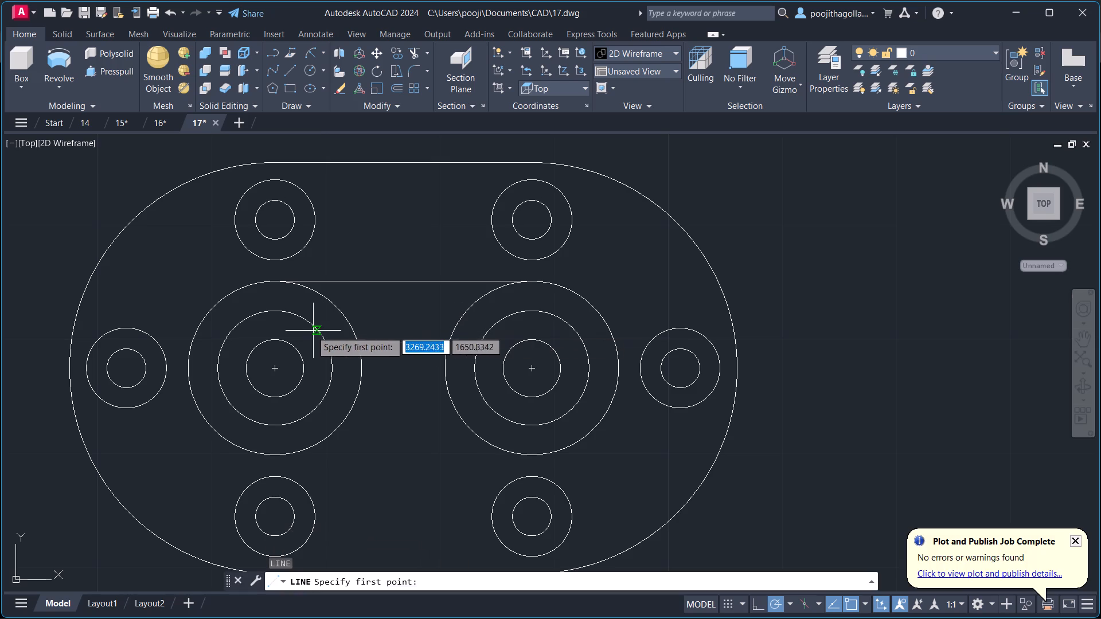
click(277, 311)
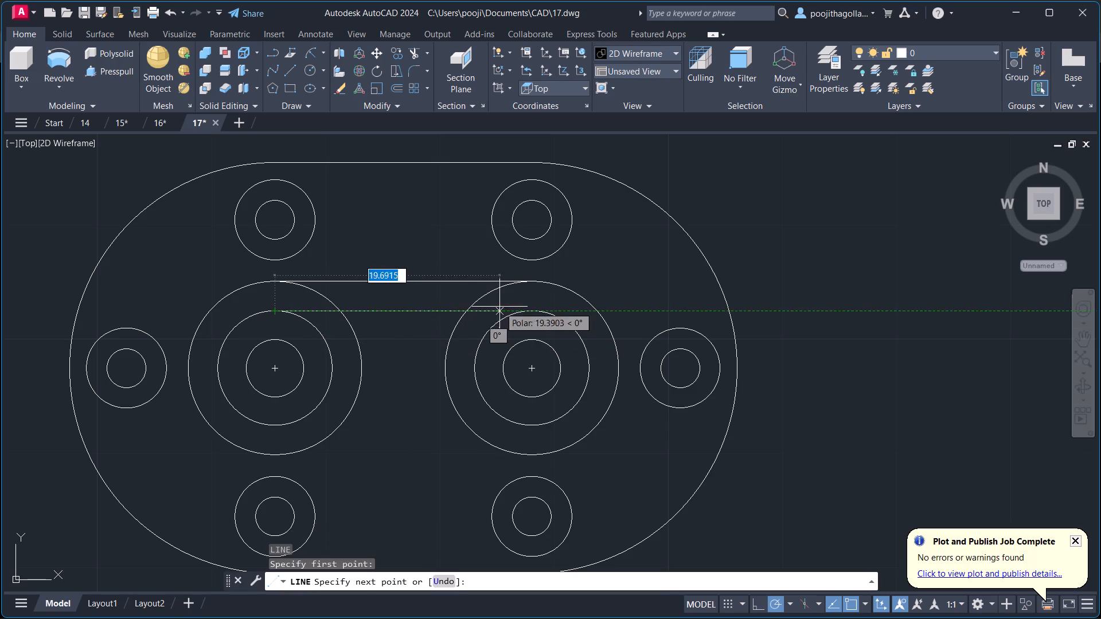
click(536, 311)
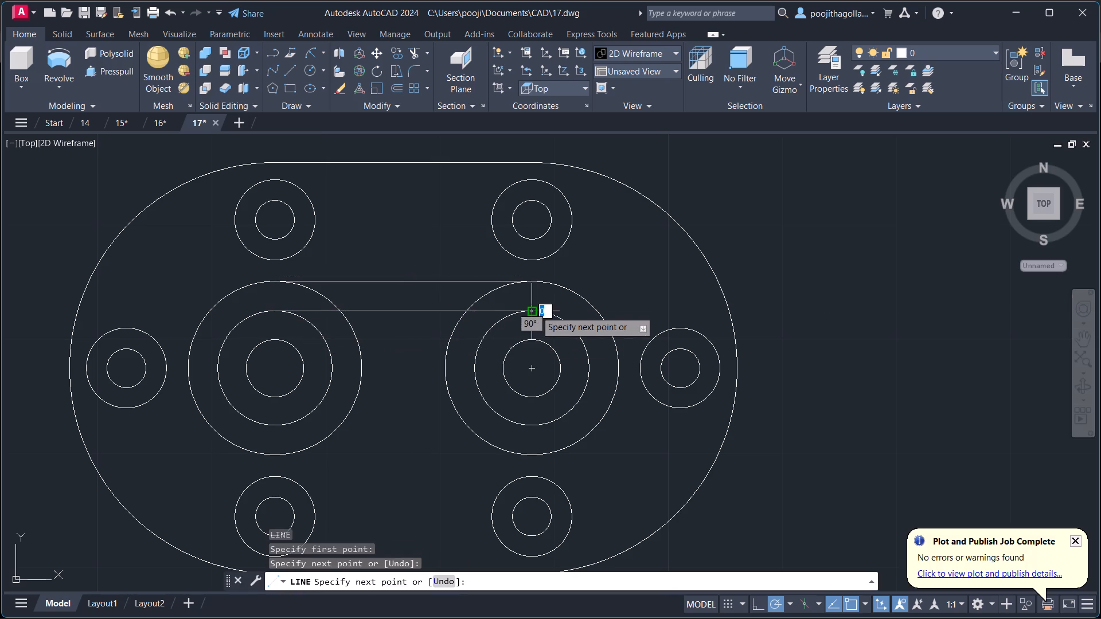
key(Escape)
Mirror both connecting lines about the part's horizontal centreline, keeping the originals.
click(440, 261)
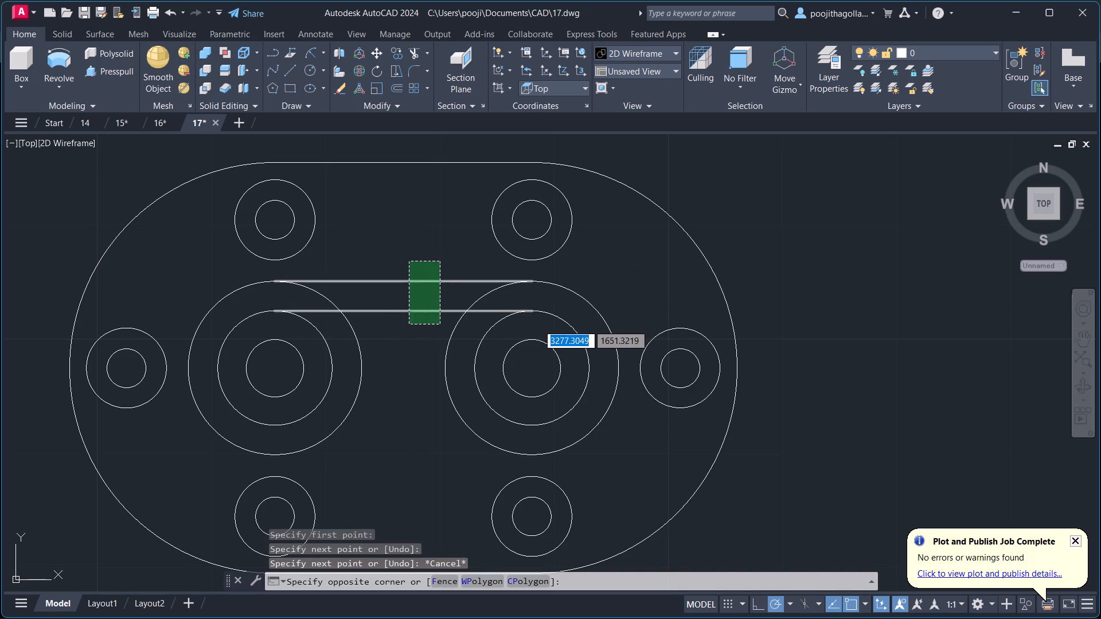
click(409, 324)
text(mi)
key(Return)
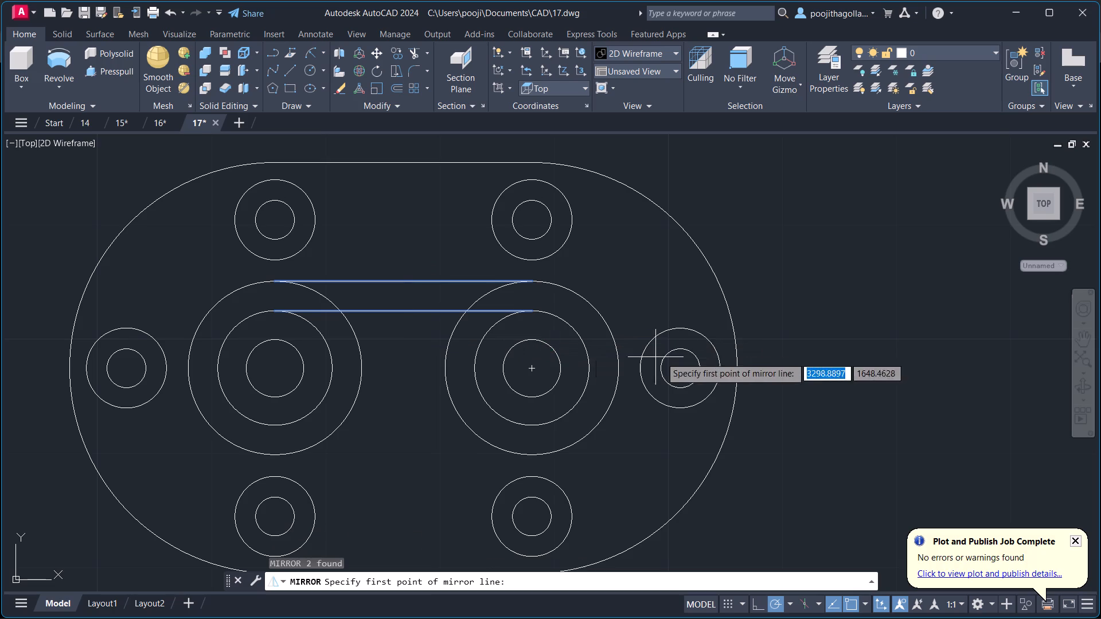
click(739, 367)
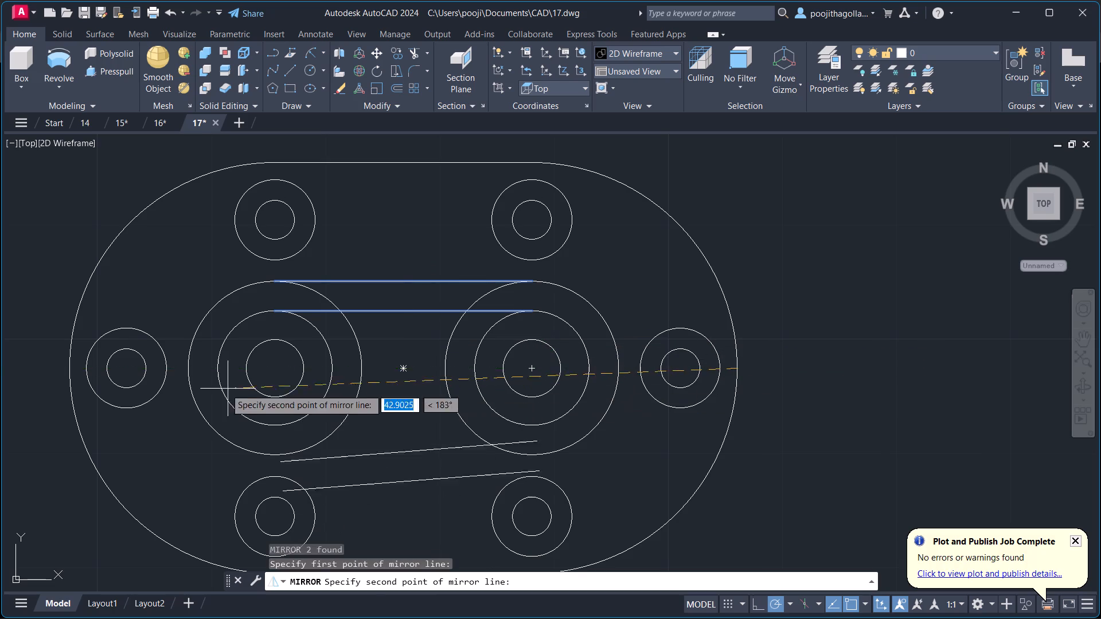
click(69, 372)
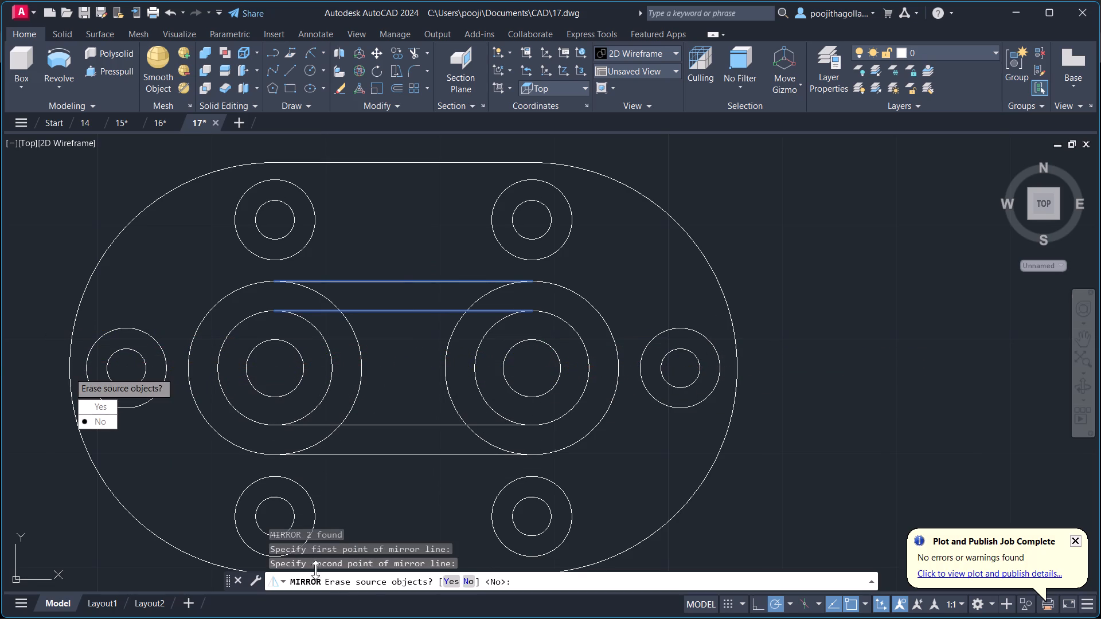
drag(99, 426, 69, 372)
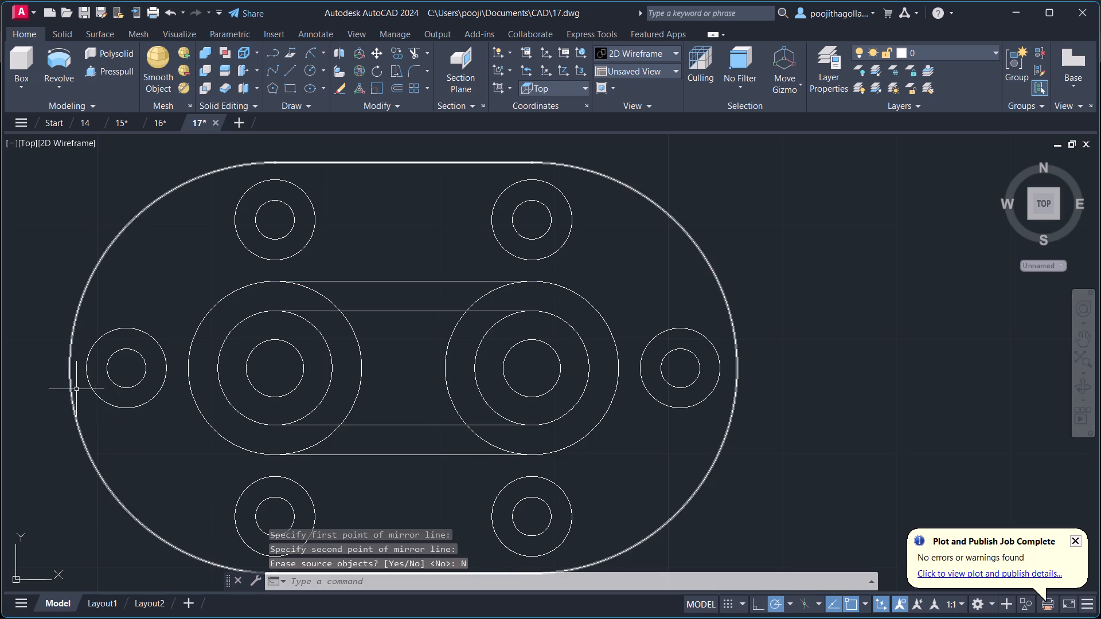
Trim the inner halves of the radius 7.6 and radius 5 circles at both ends to leave two concentric slot outlines.
text(tr)
key(Return)
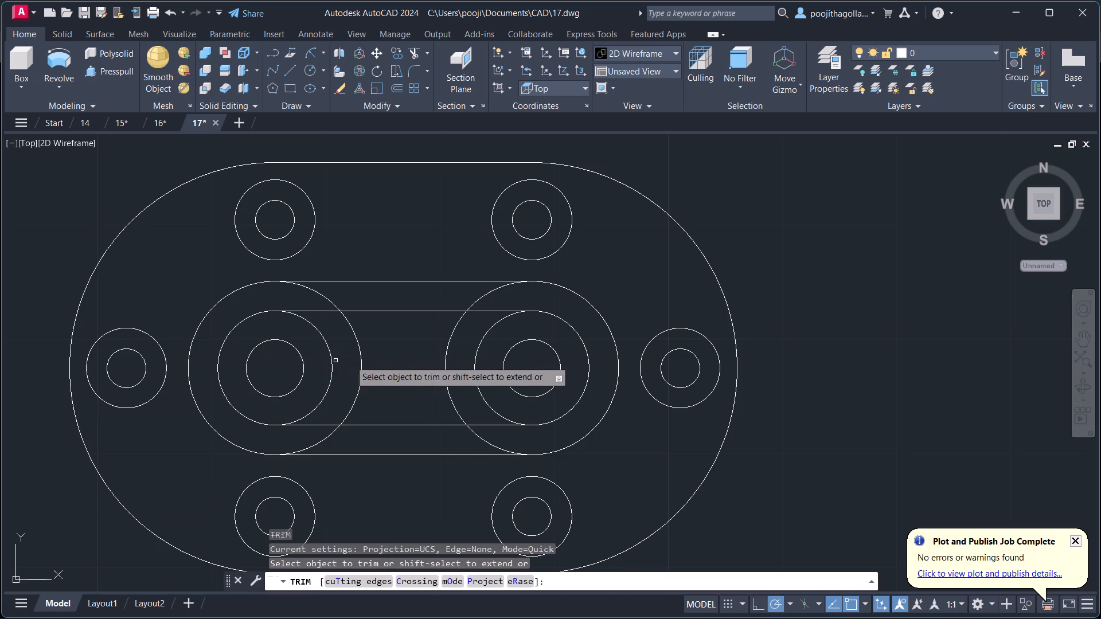
click(431, 347)
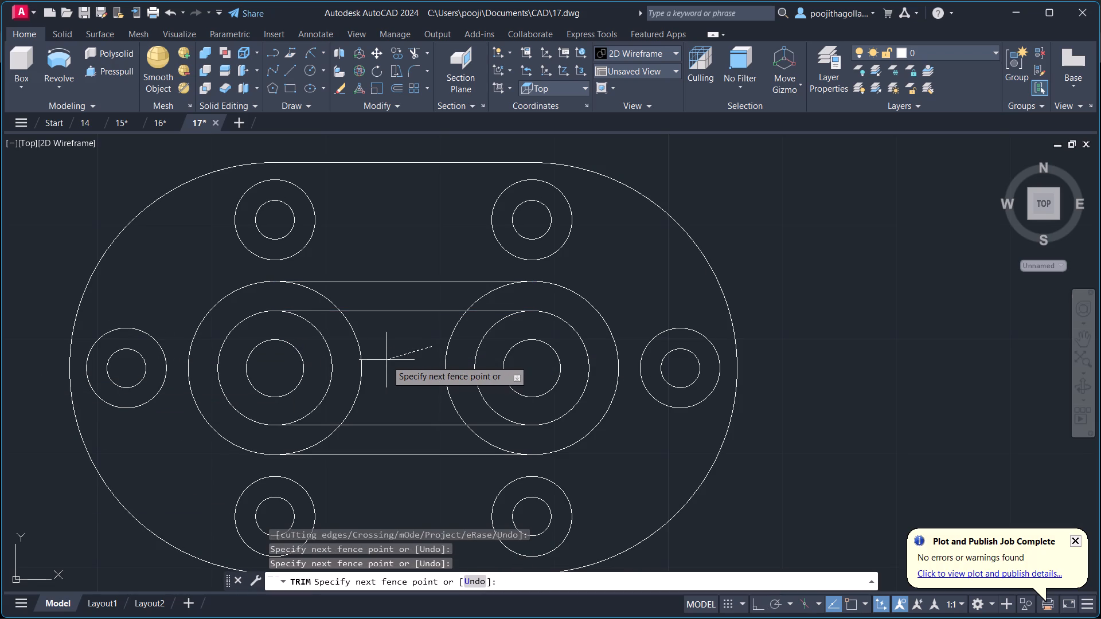
click(317, 377)
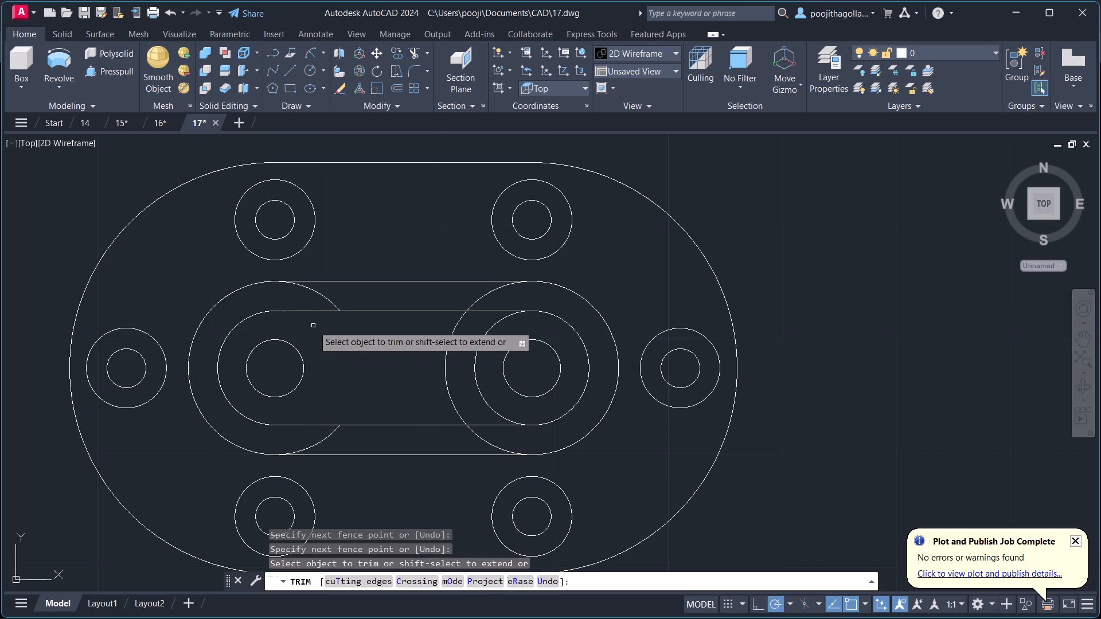
click(303, 291)
click(353, 304)
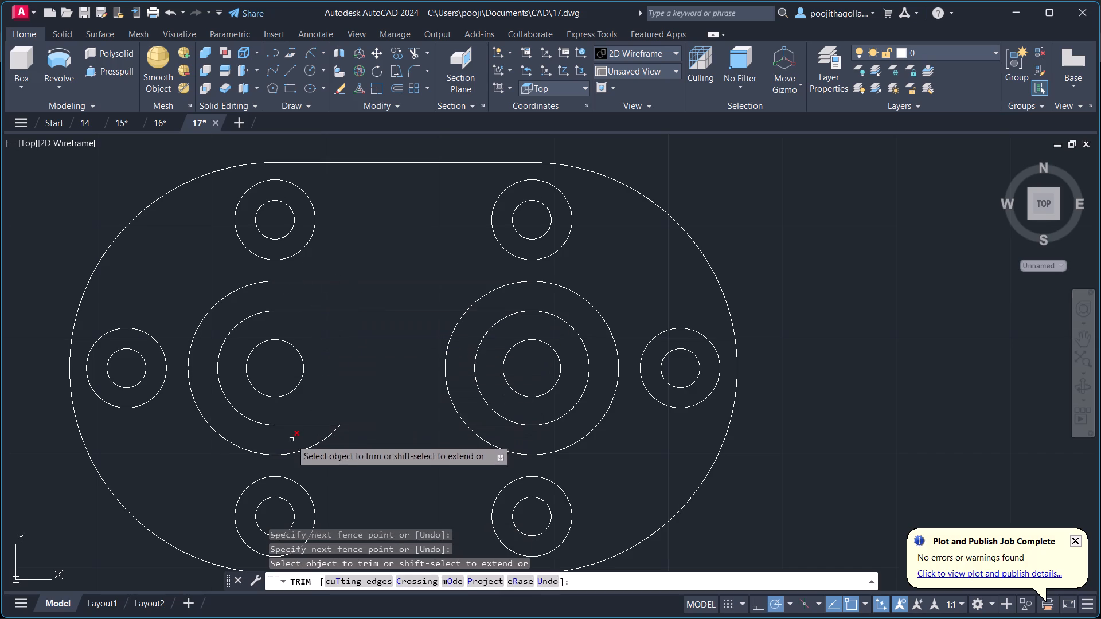
click(290, 441)
click(374, 443)
click(483, 371)
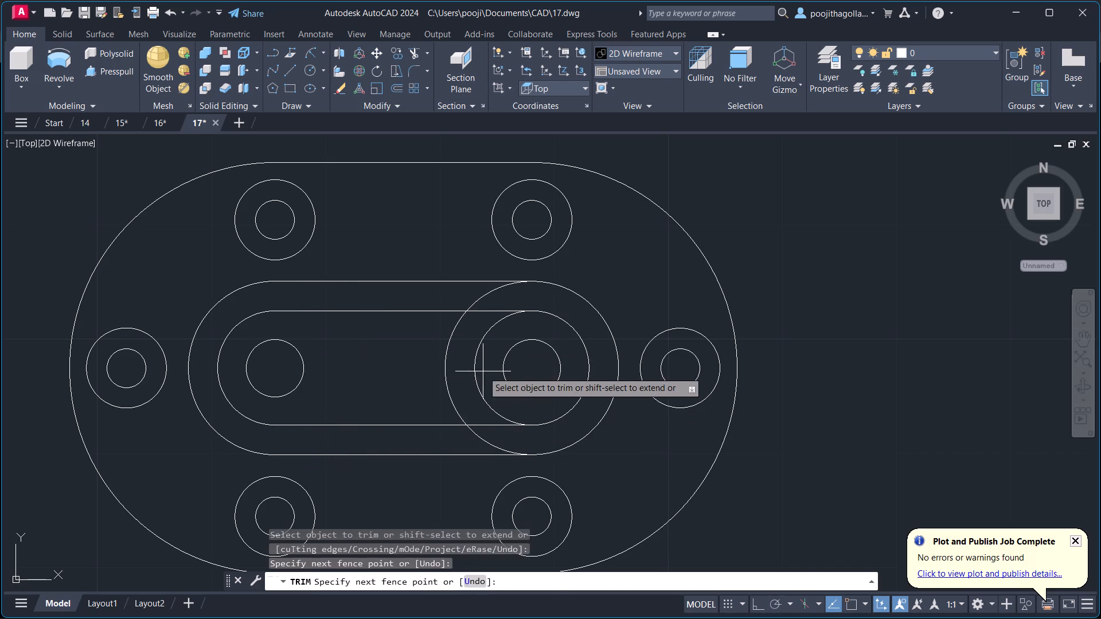
click(391, 391)
click(477, 302)
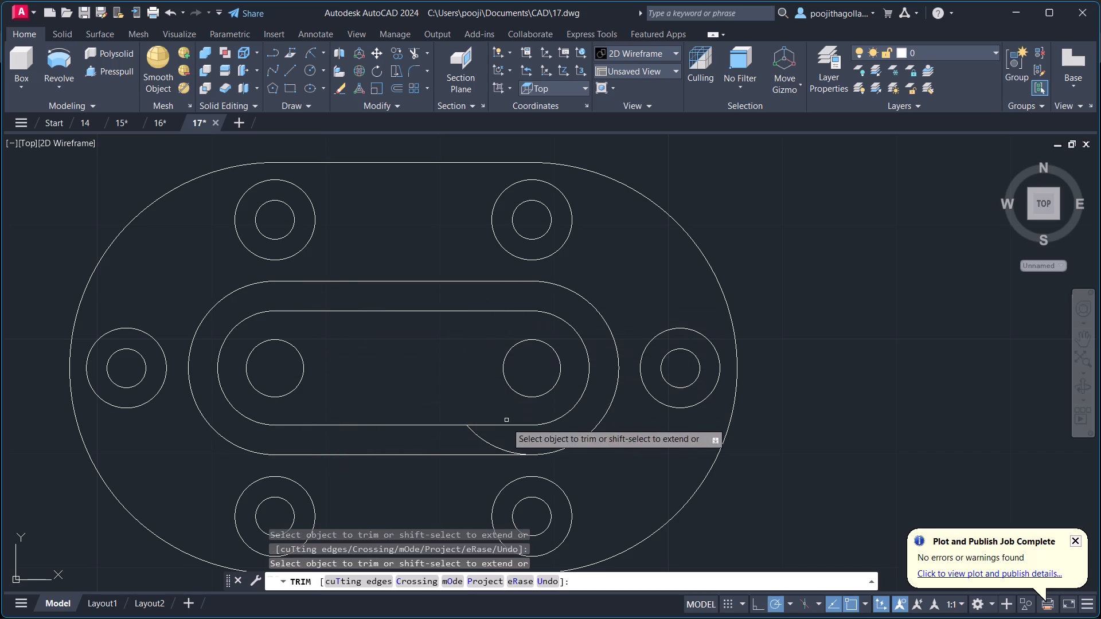
click(501, 449)
key(Escape)
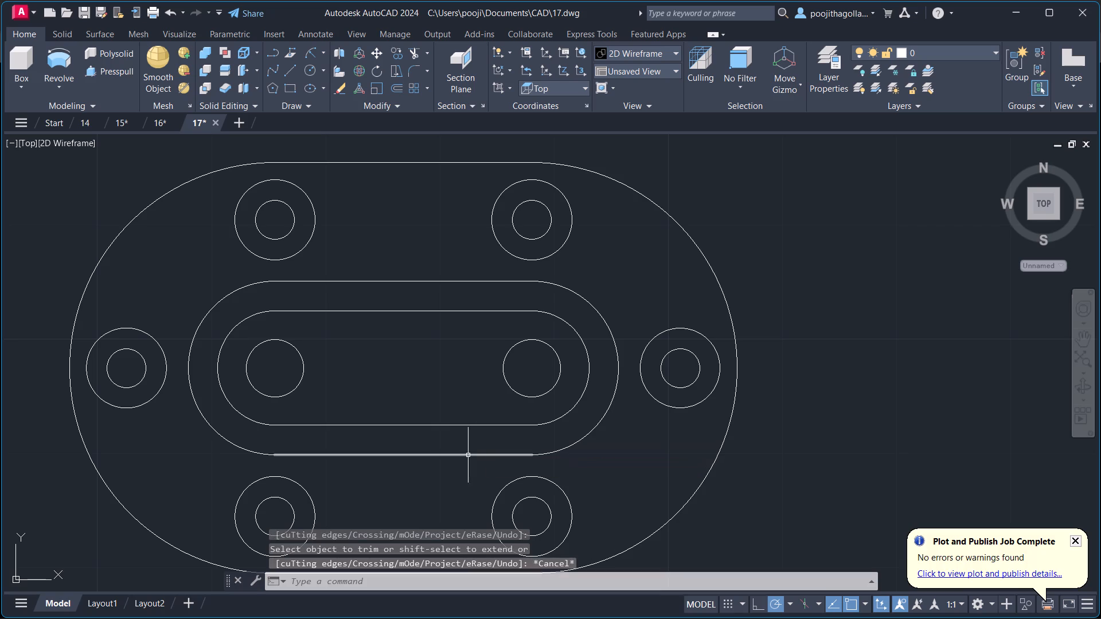
Move the separated radius 13 slot back onto the part, from its left arc centre to the left radius 2.5 hole's centre.
scroll(450, 472, down, 2)
scroll(580, 484, up, 1)
middle_drag(617, 490, 584, 414)
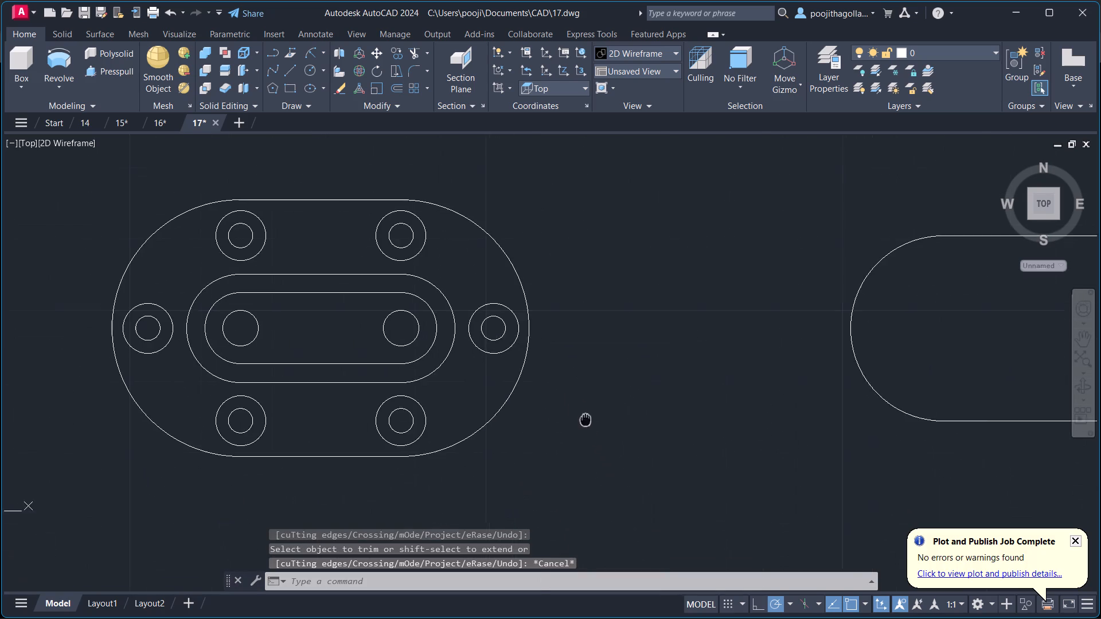
middle_drag(584, 414, 585, 414)
scroll(650, 395, down, 1)
click(838, 348)
click(702, 452)
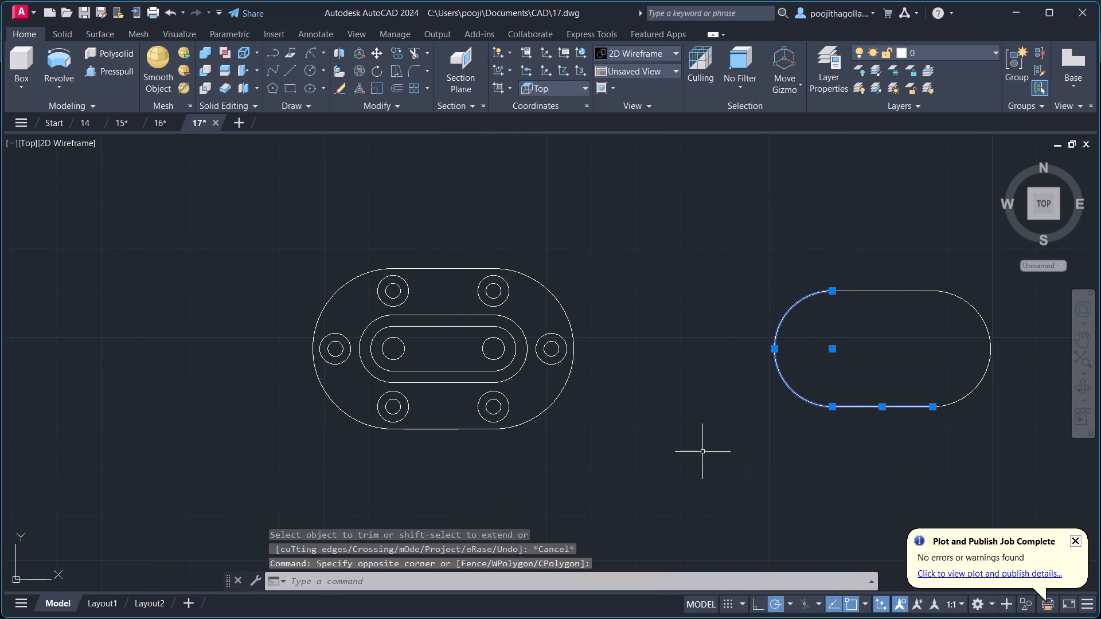
click(985, 277)
click(848, 435)
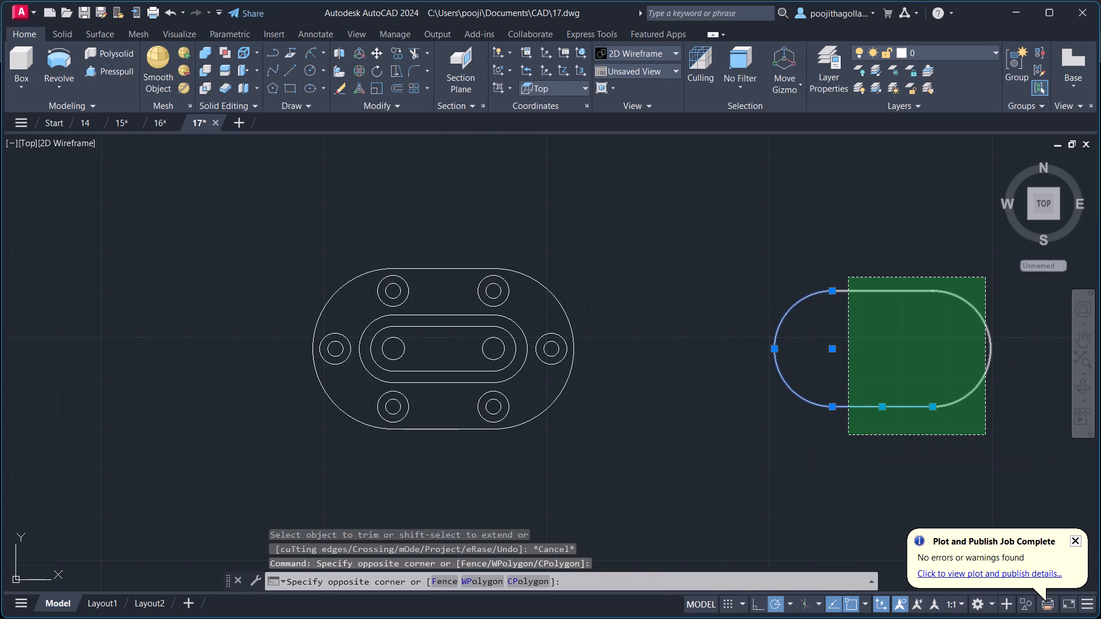
key(m)
key(Return)
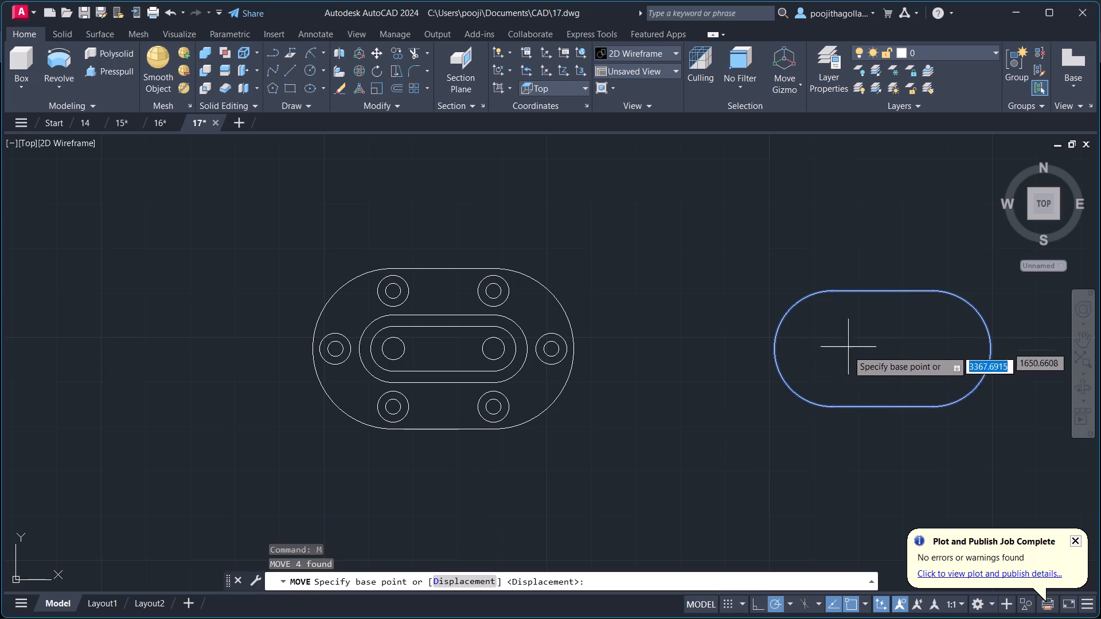
click(833, 347)
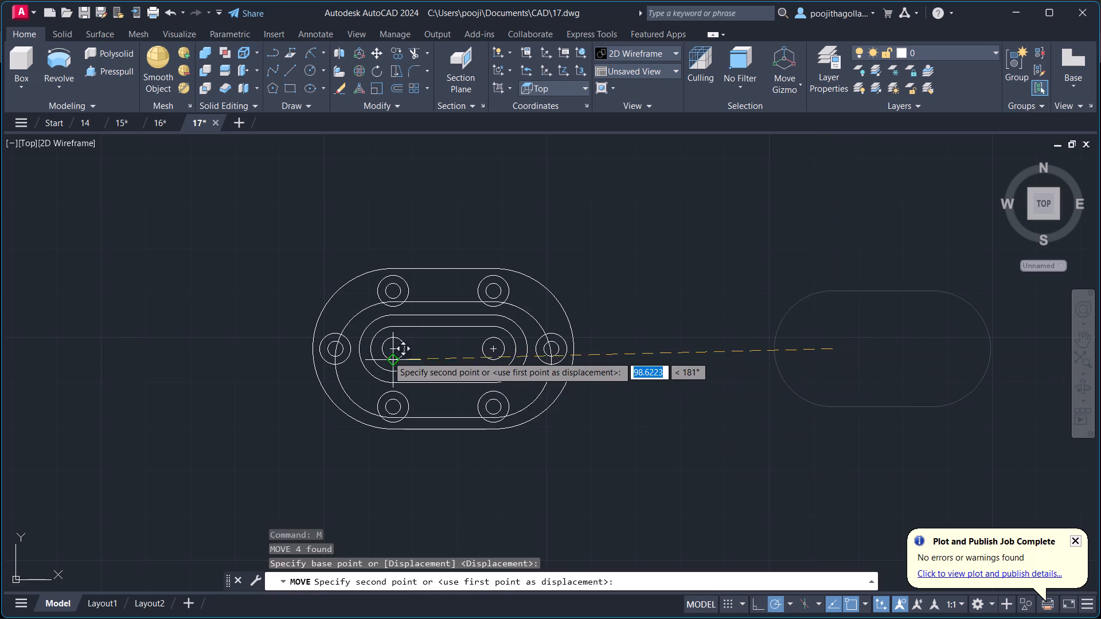
click(392, 347)
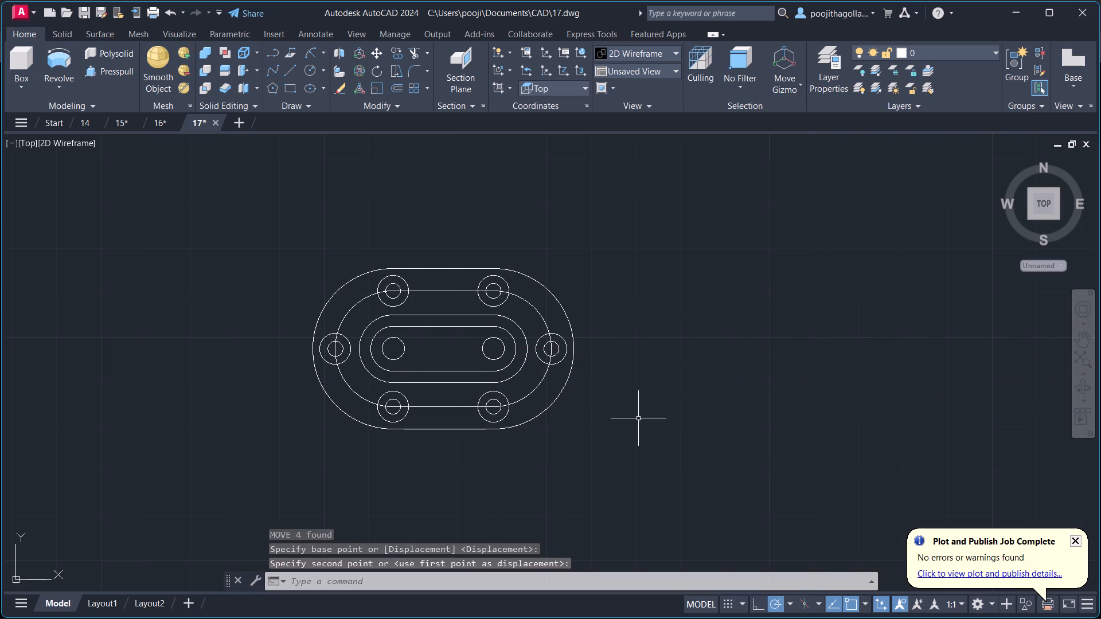
Join the radius 7.6 slot's two arcs and two straight lines into a single polyline.
middle_drag(638, 429, 637, 473)
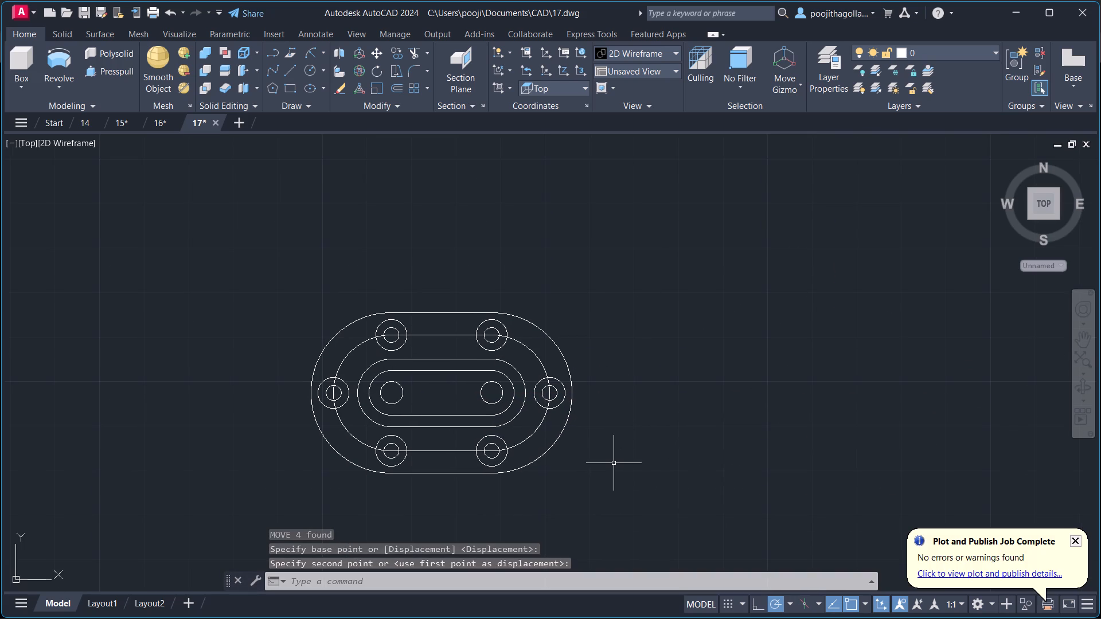
scroll(503, 438, up, 1)
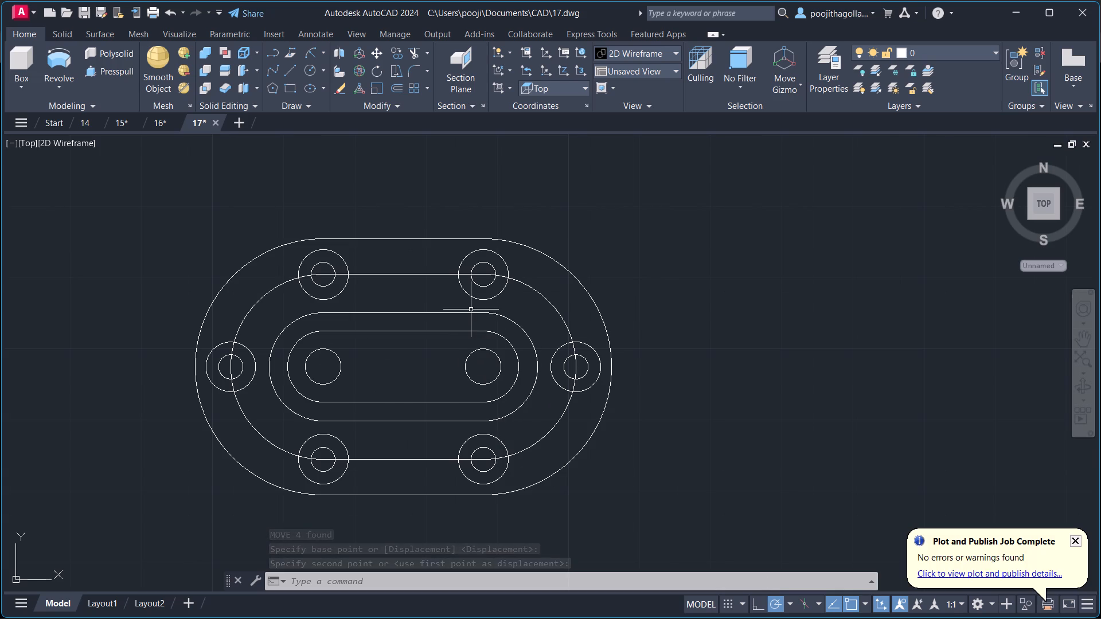
click(471, 309)
click(459, 322)
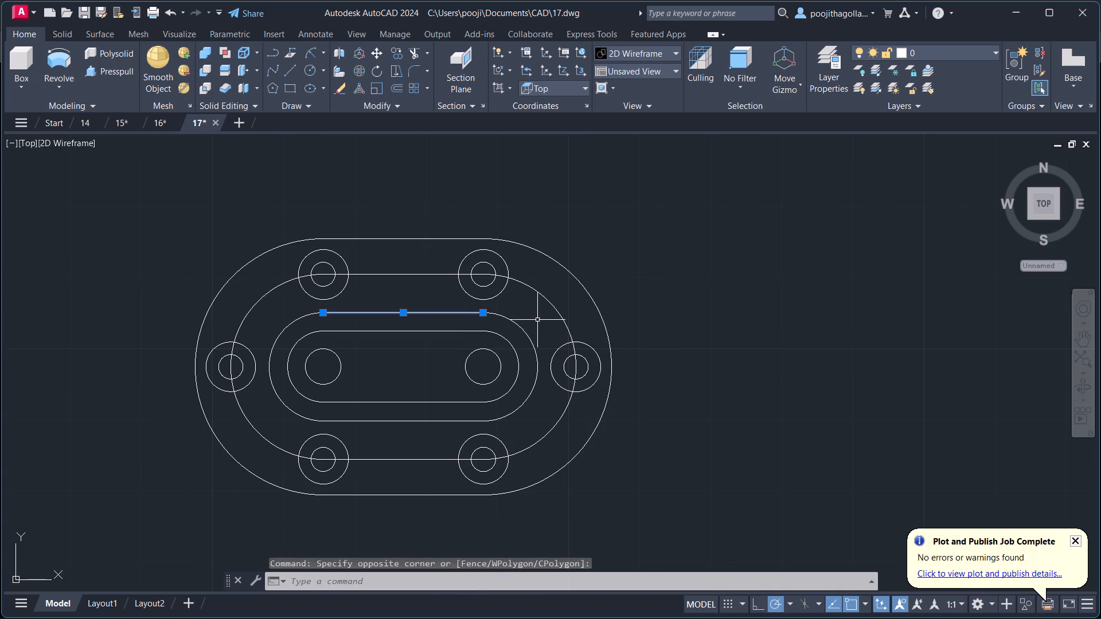
click(537, 320)
click(526, 340)
scroll(450, 417, up, 2)
click(444, 408)
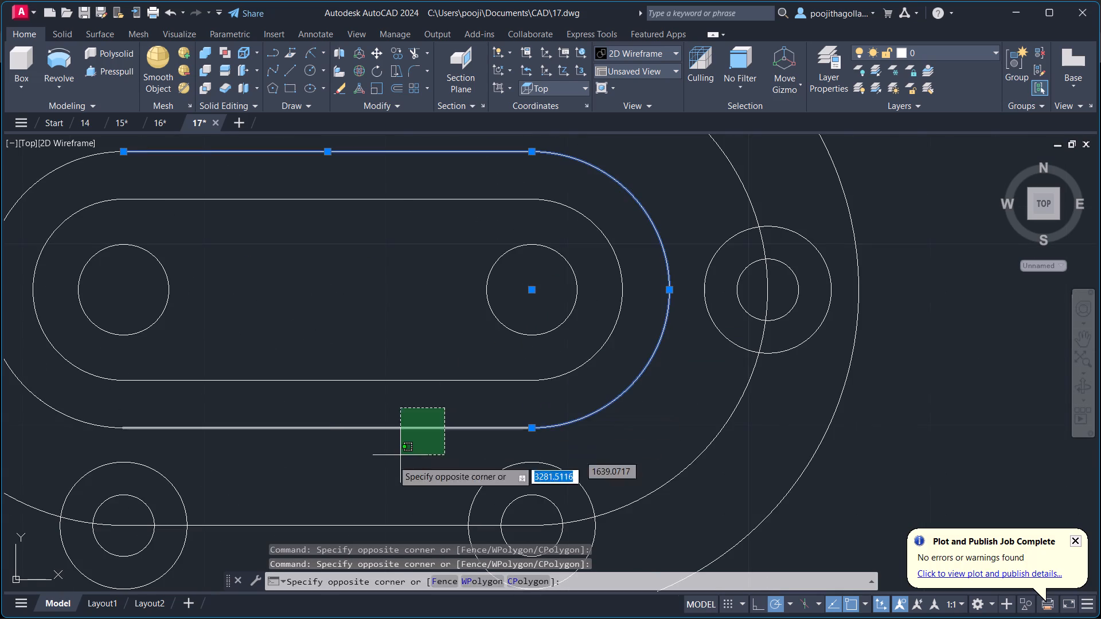
click(383, 467)
scroll(329, 432, down, 1)
click(171, 410)
click(101, 442)
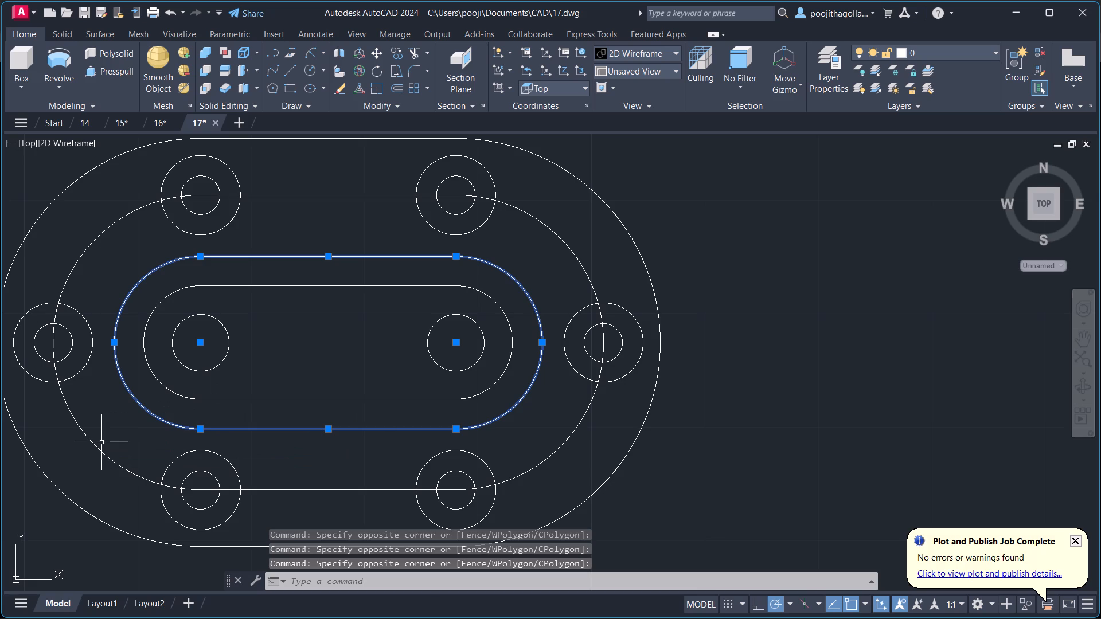
key(j)
key(Return)
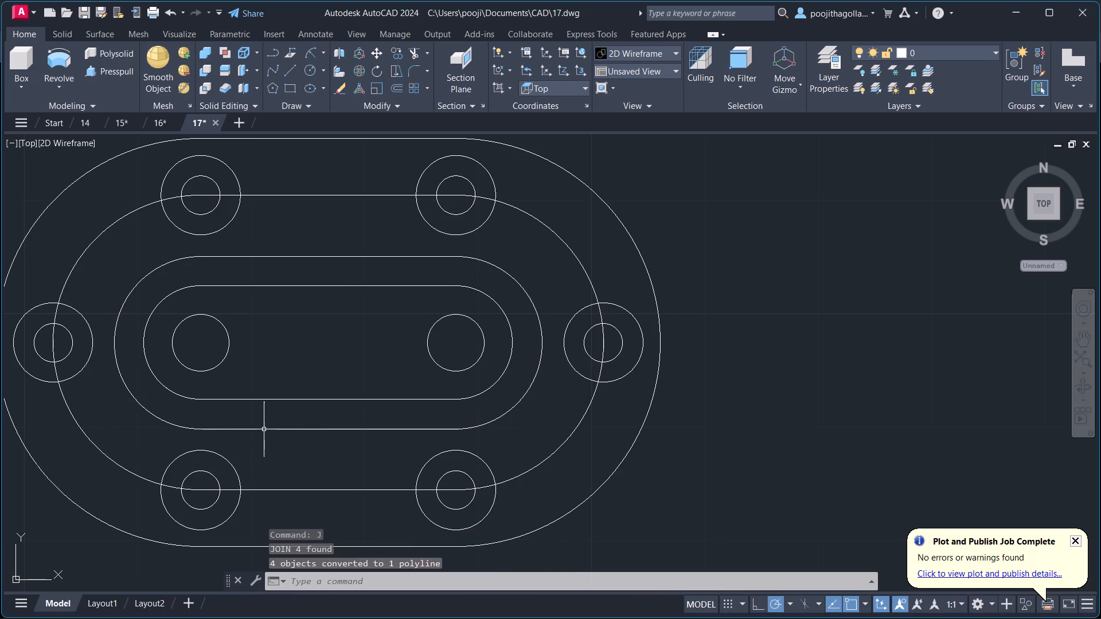
Join the radius 5 slot's two straight lines and two arcs into a single polyline.
click(284, 384)
click(257, 406)
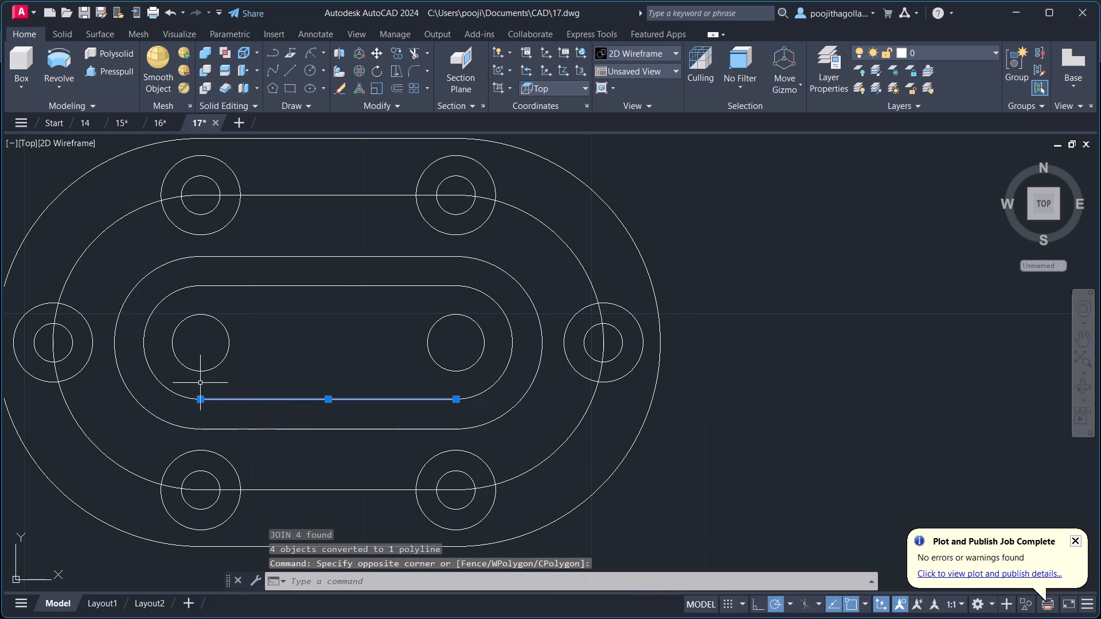
click(193, 383)
click(166, 392)
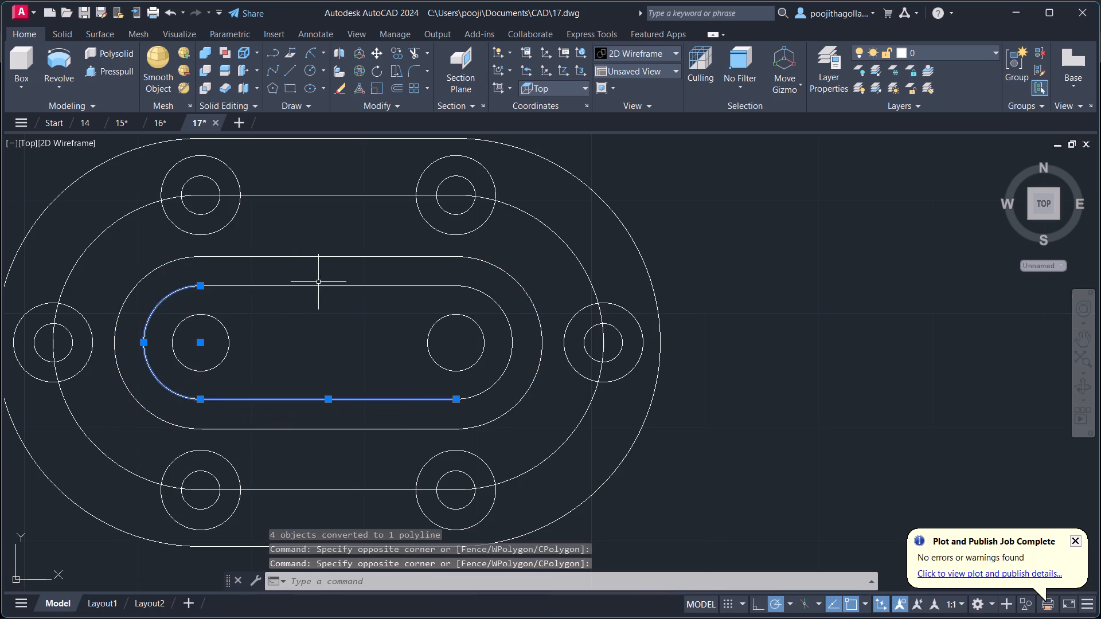
click(318, 282)
click(288, 328)
click(511, 311)
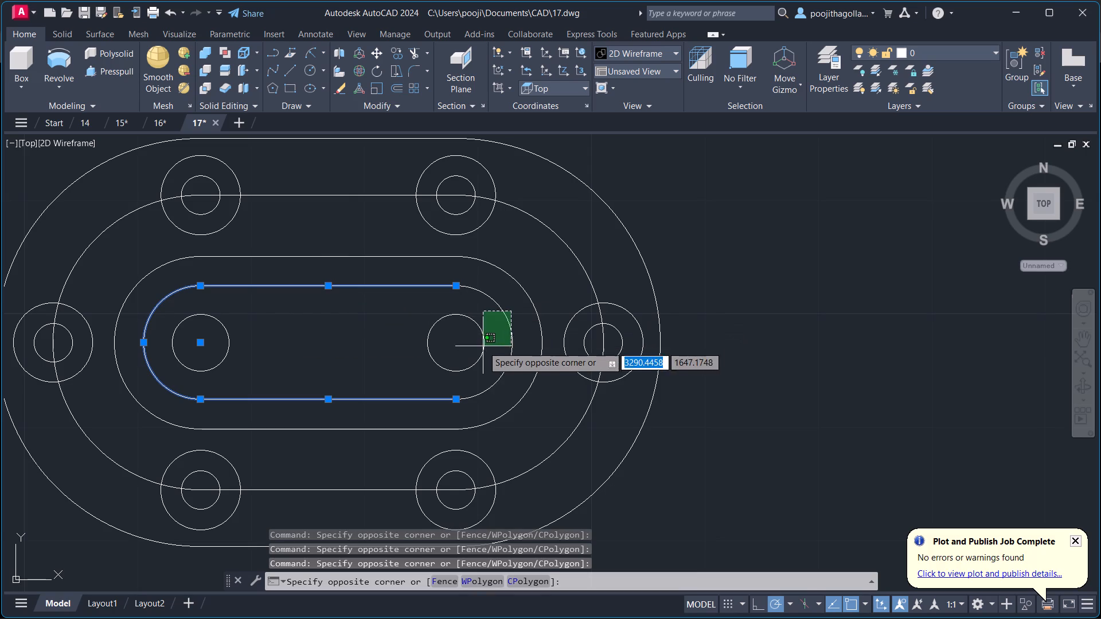
click(495, 337)
key(j)
key(Return)
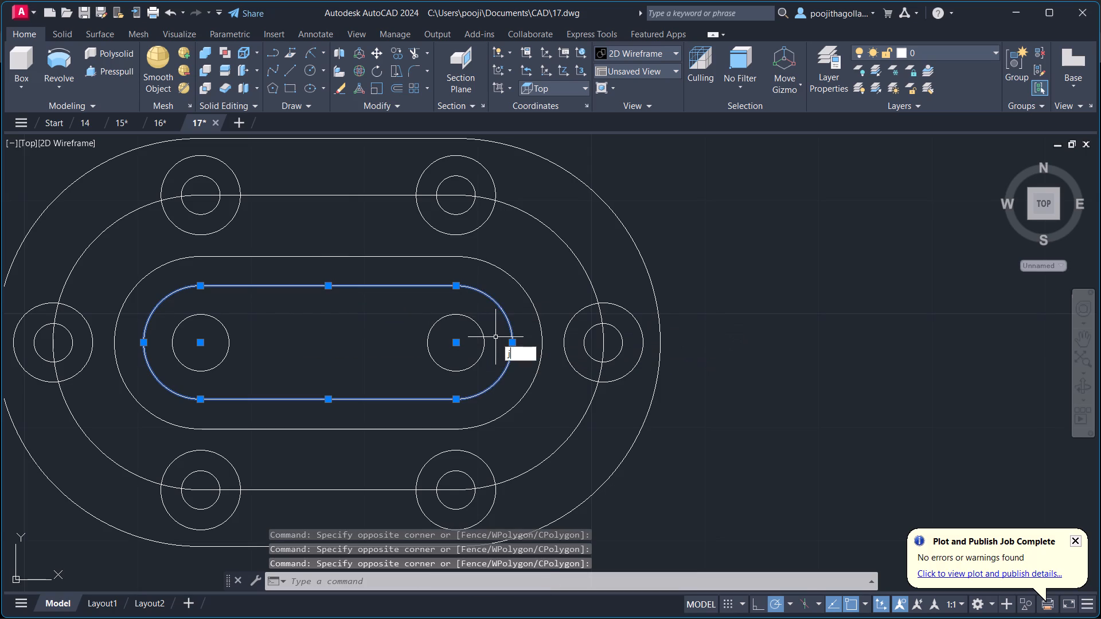
Move the radius 13 slot's two lines and two arcs off the part to the empty space below it.
scroll(495, 337, down, 2)
middle_click(456, 378)
scroll(458, 378, up, 1)
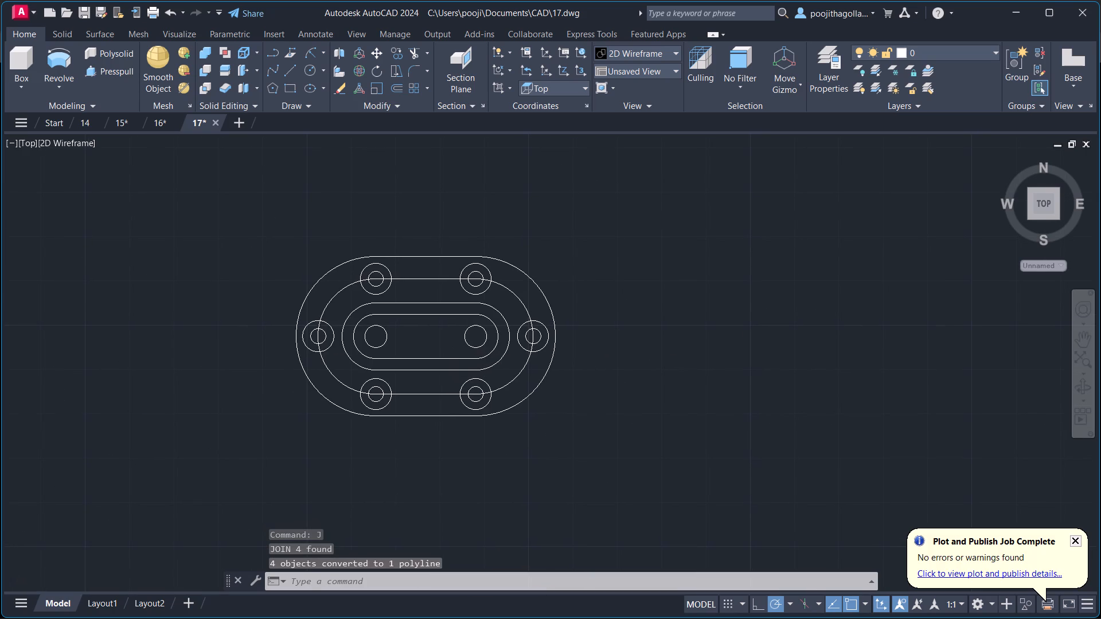
scroll(458, 378, up, 1)
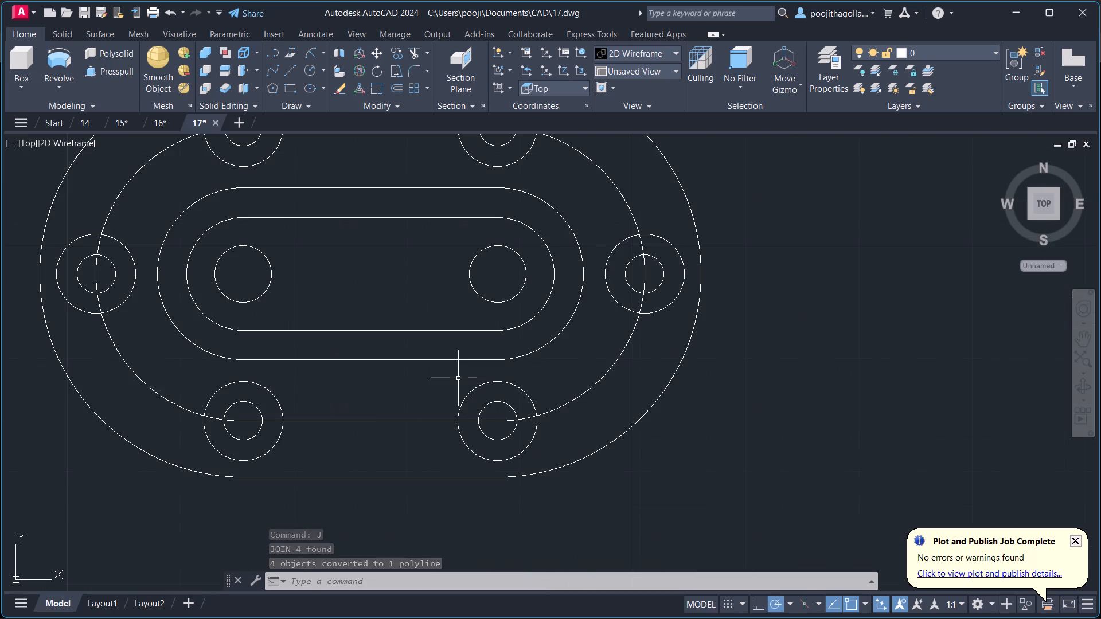
click(396, 421)
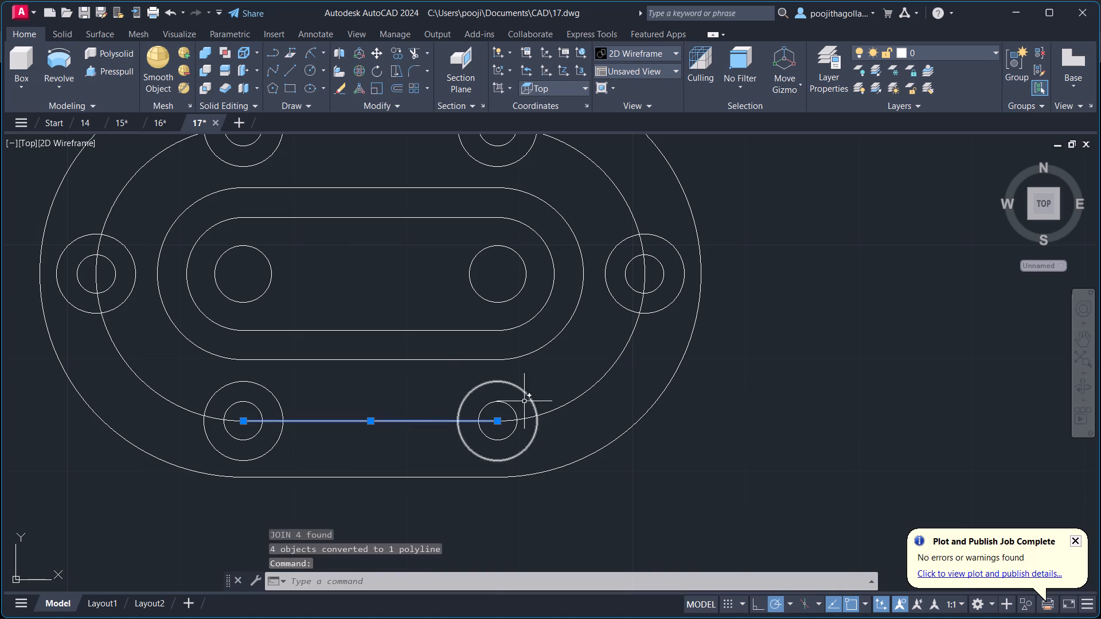
click(619, 354)
scroll(220, 293, down, 2)
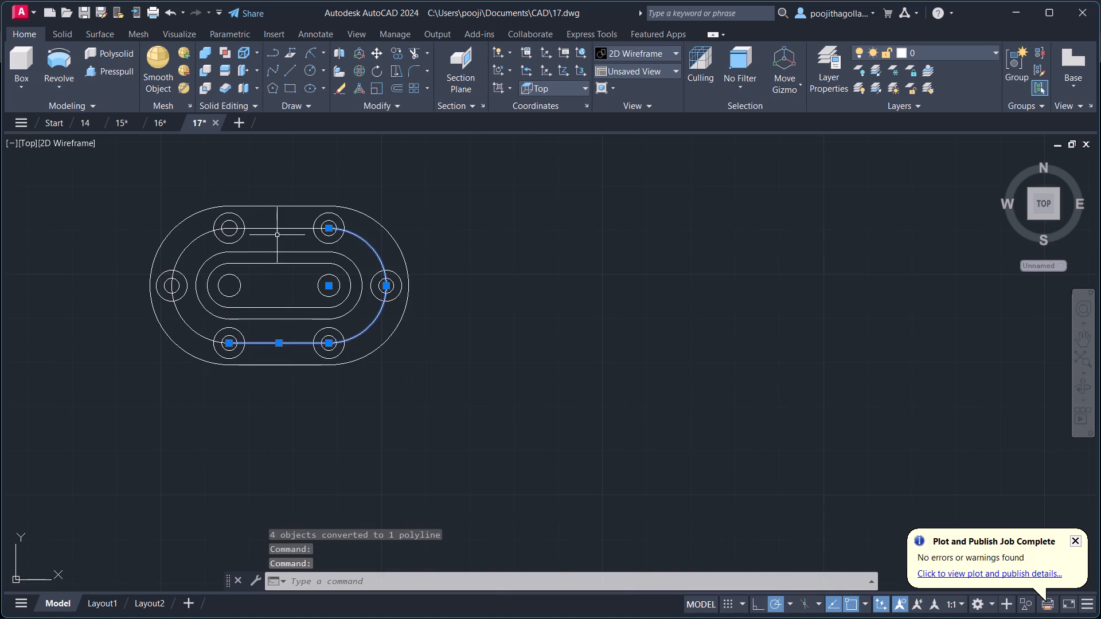
click(278, 229)
scroll(185, 302, up, 2)
click(189, 316)
click(152, 366)
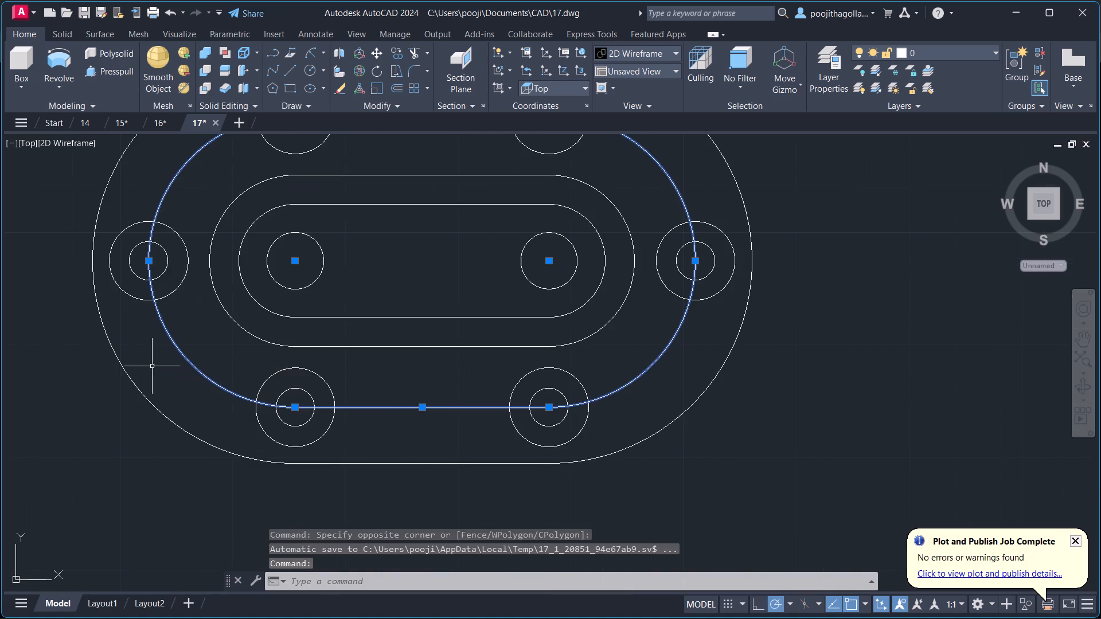
key(m)
key(Return)
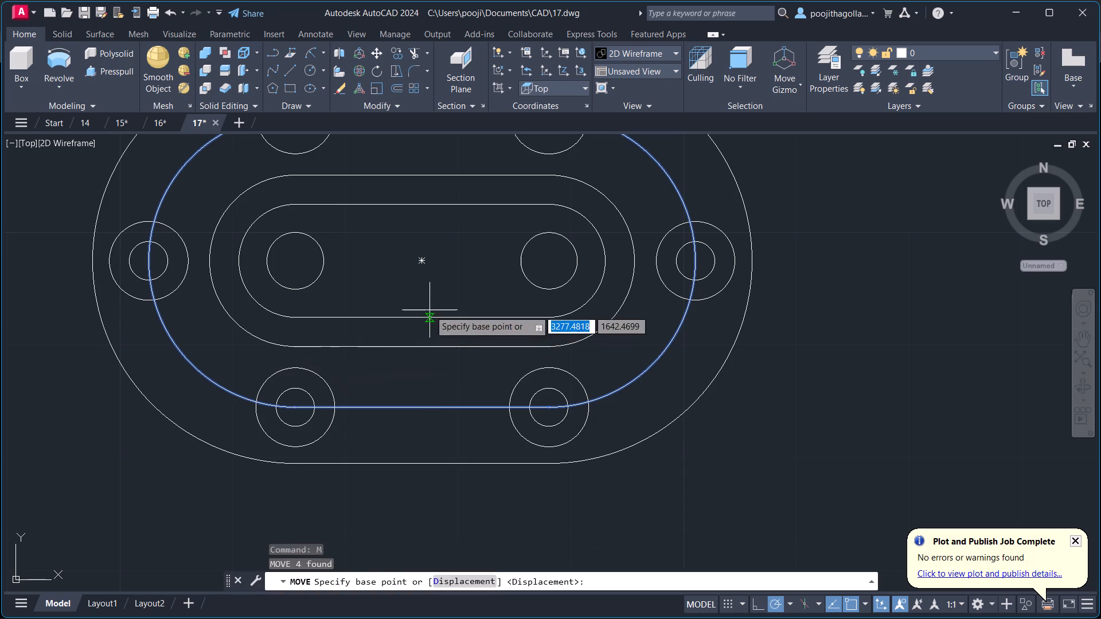
click(385, 406)
scroll(394, 421, down, 1)
middle_drag(407, 434, 431, 298)
scroll(415, 547, down, 3)
scroll(427, 528, up, 1)
middle_drag(427, 528, 413, 414)
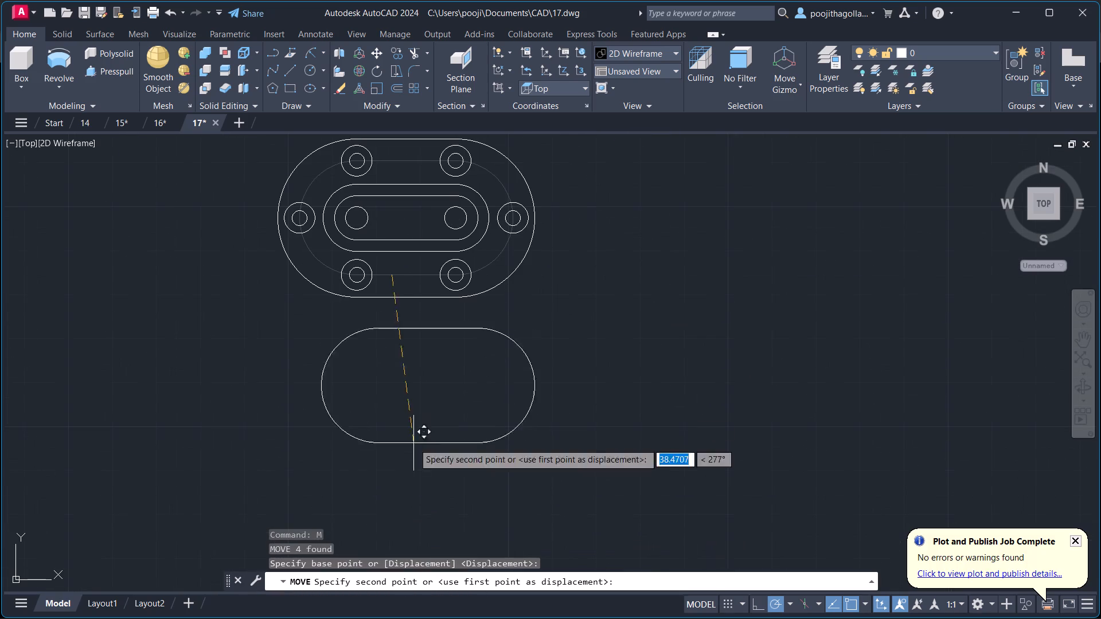
click(391, 536)
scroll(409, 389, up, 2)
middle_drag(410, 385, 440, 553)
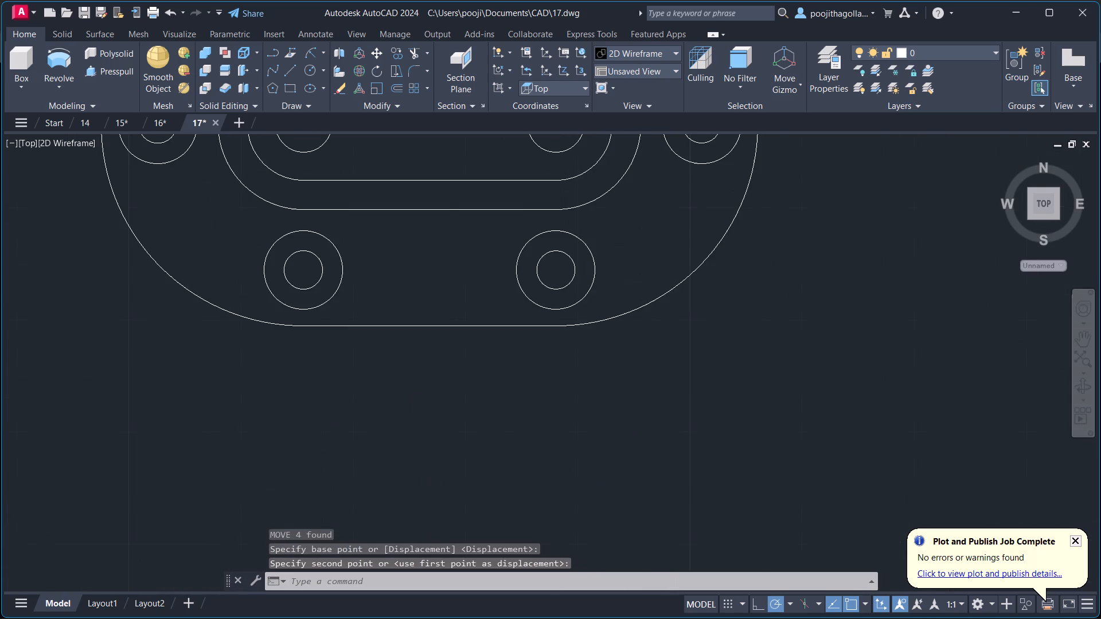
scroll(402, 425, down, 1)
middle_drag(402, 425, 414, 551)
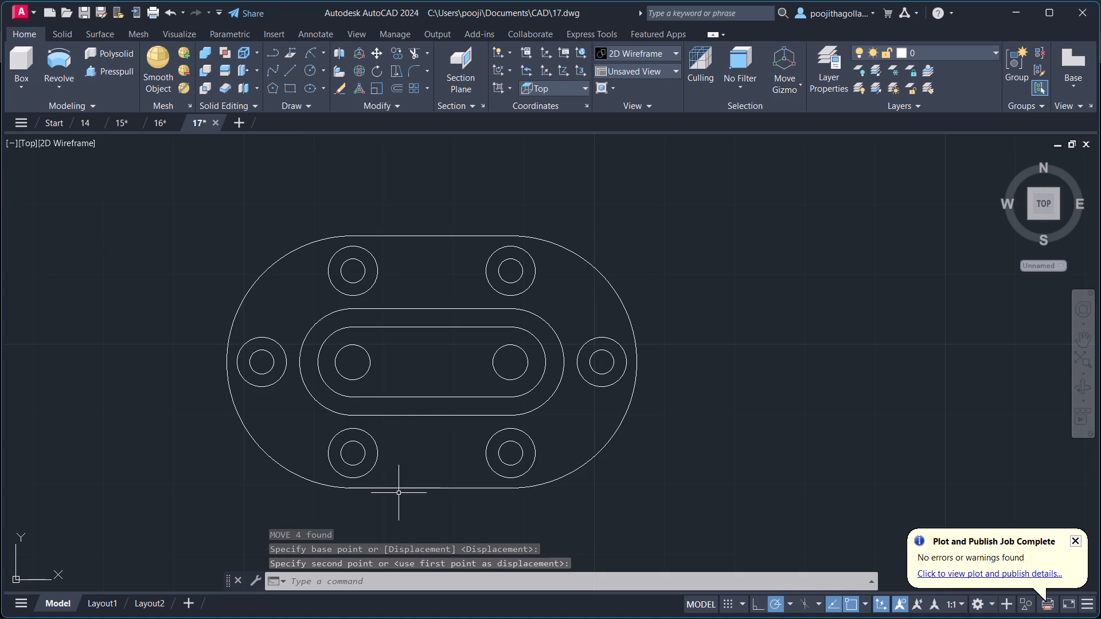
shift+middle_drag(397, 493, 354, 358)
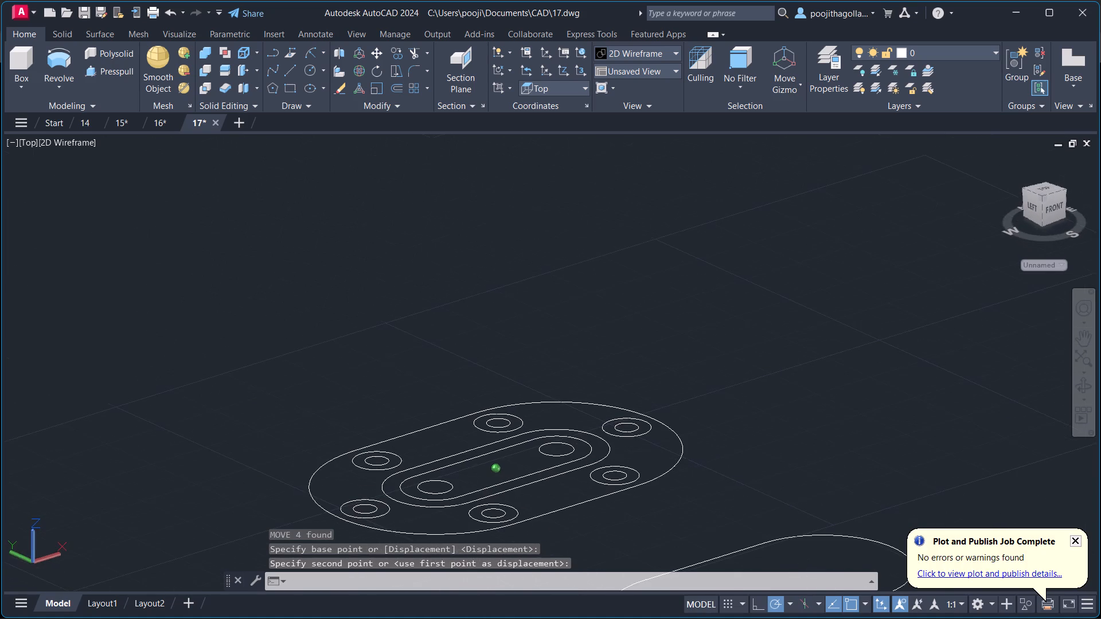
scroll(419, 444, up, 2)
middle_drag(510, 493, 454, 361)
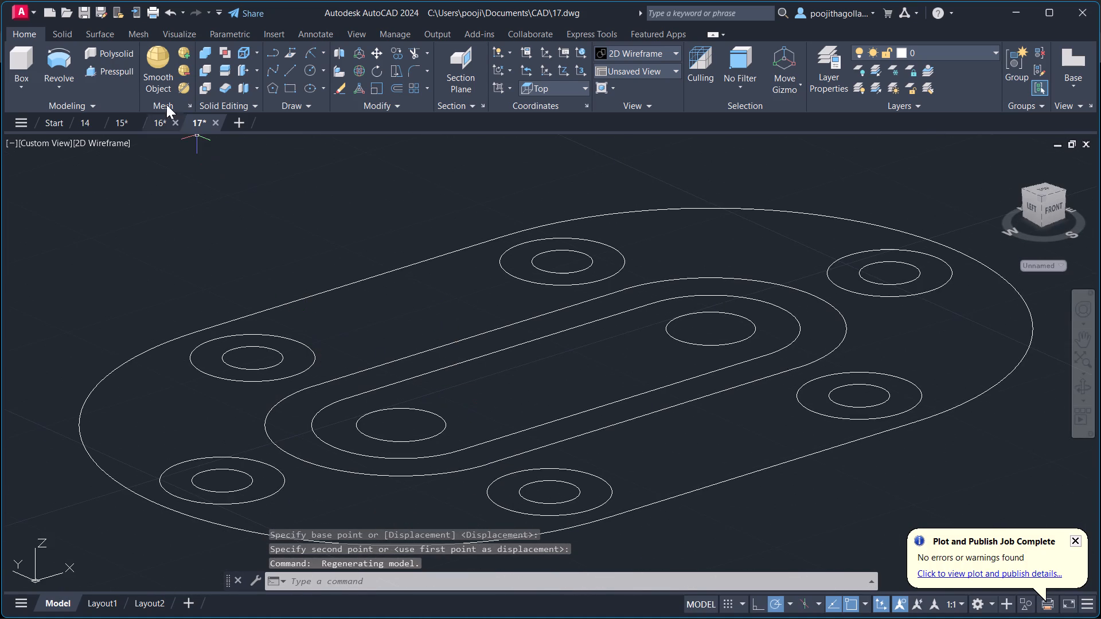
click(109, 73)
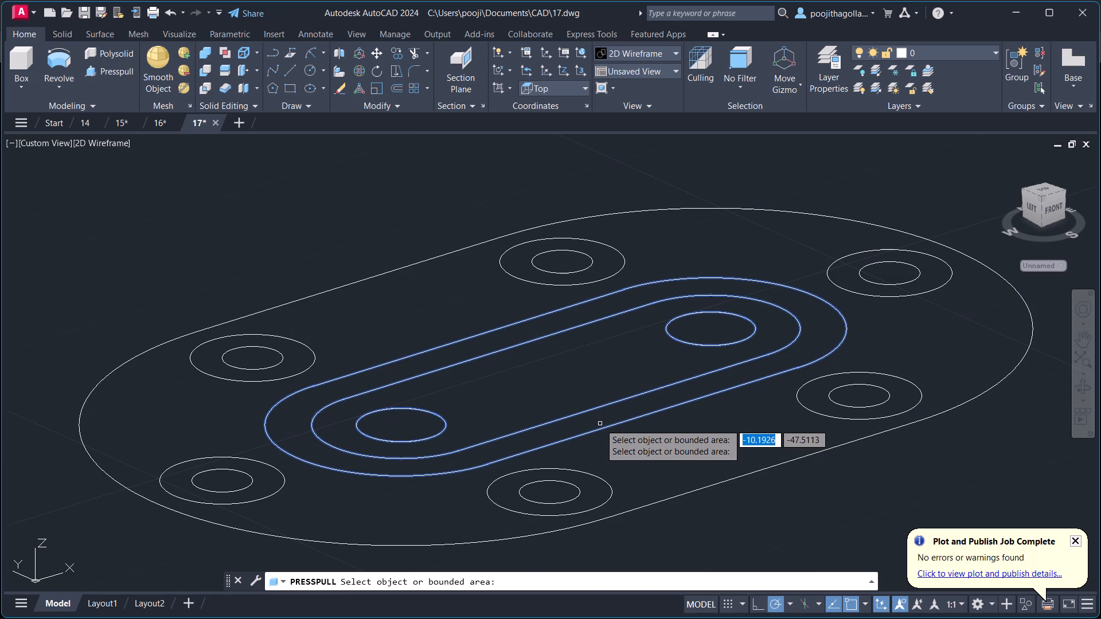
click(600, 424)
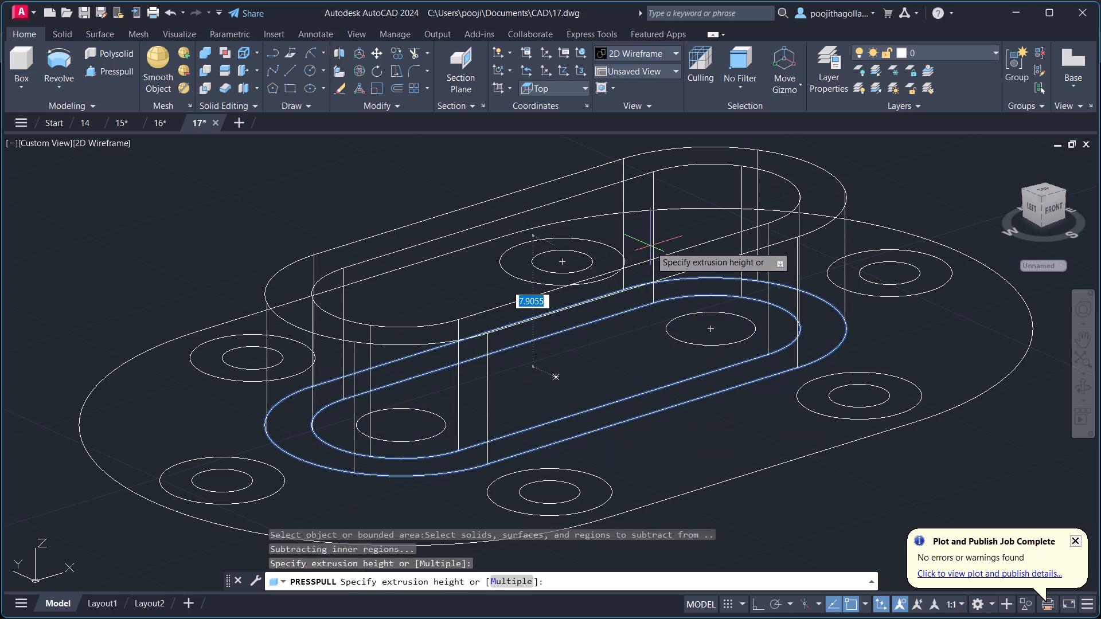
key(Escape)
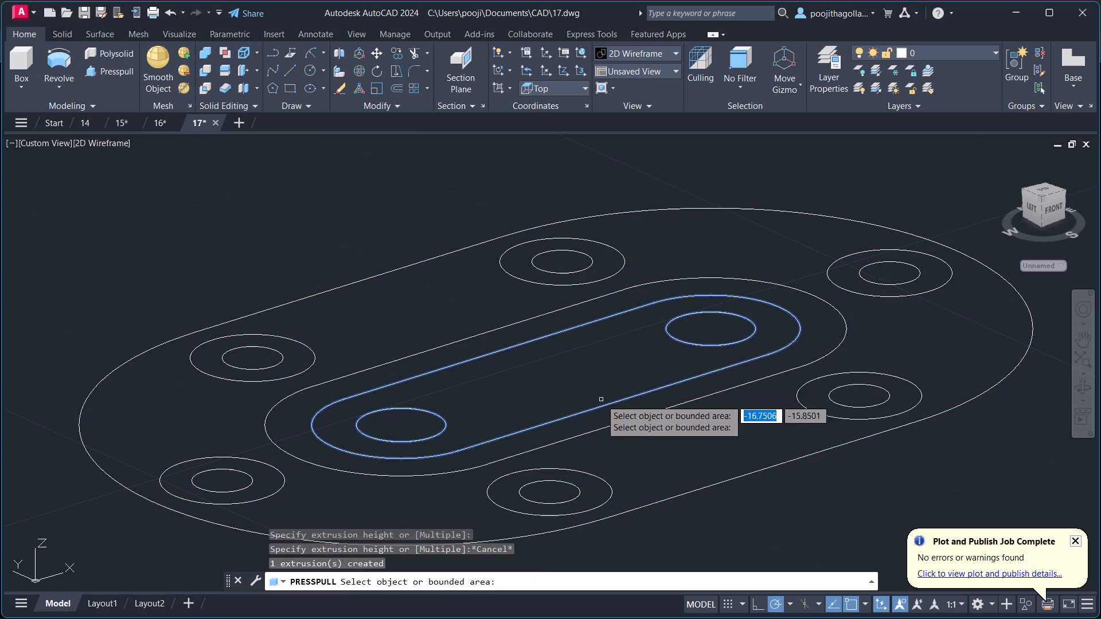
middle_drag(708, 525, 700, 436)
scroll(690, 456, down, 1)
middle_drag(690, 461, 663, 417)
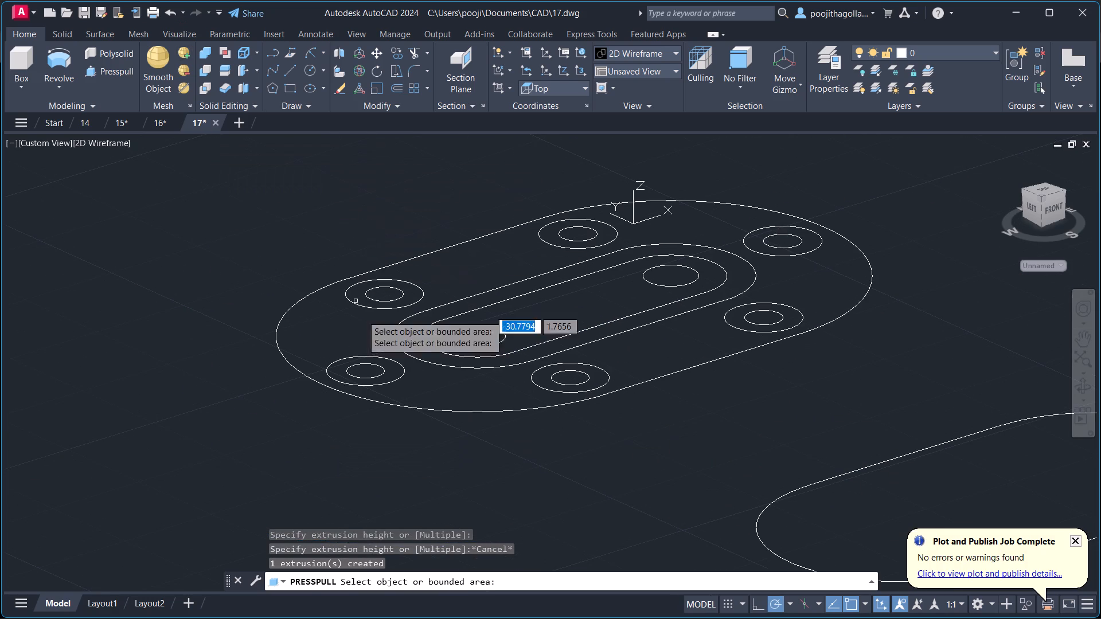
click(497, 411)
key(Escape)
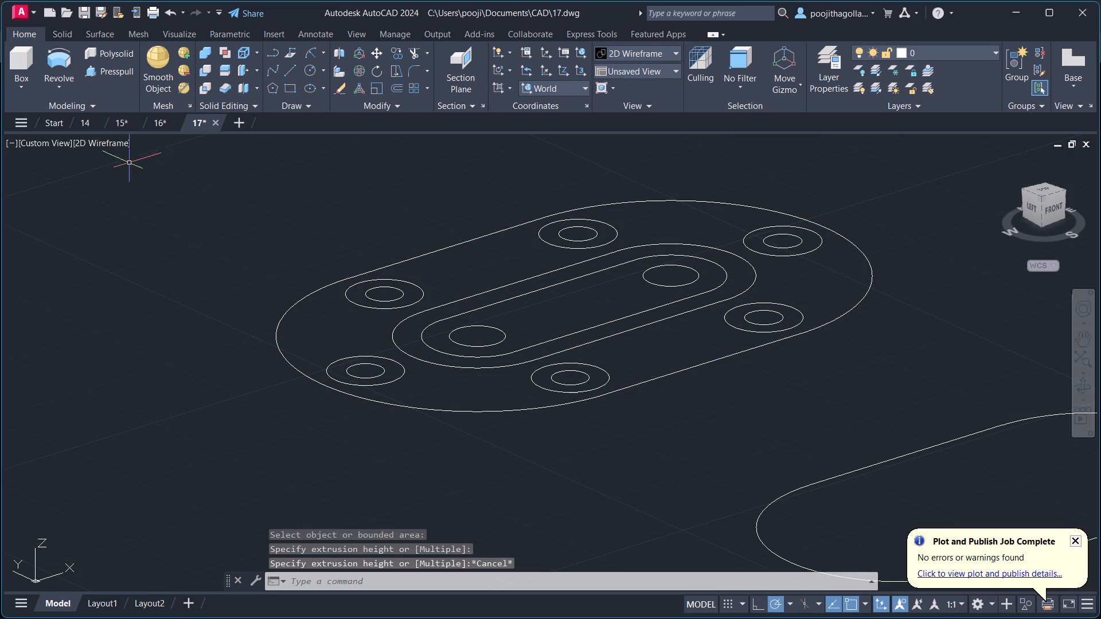
Set the viewport's visual style to Shades of Gray.
click(112, 147)
click(181, 268)
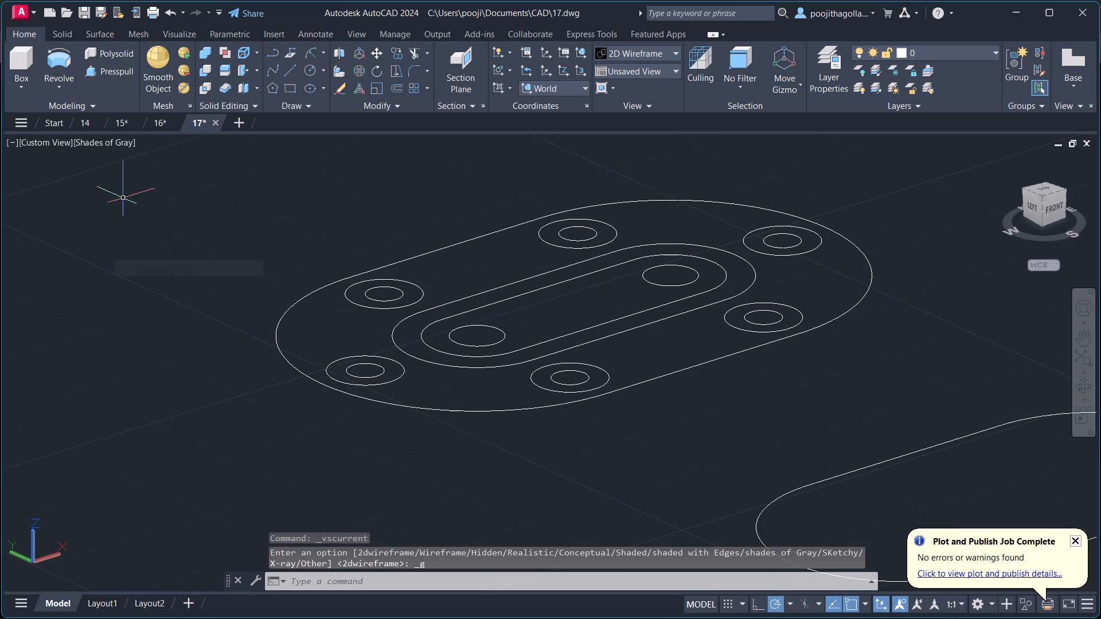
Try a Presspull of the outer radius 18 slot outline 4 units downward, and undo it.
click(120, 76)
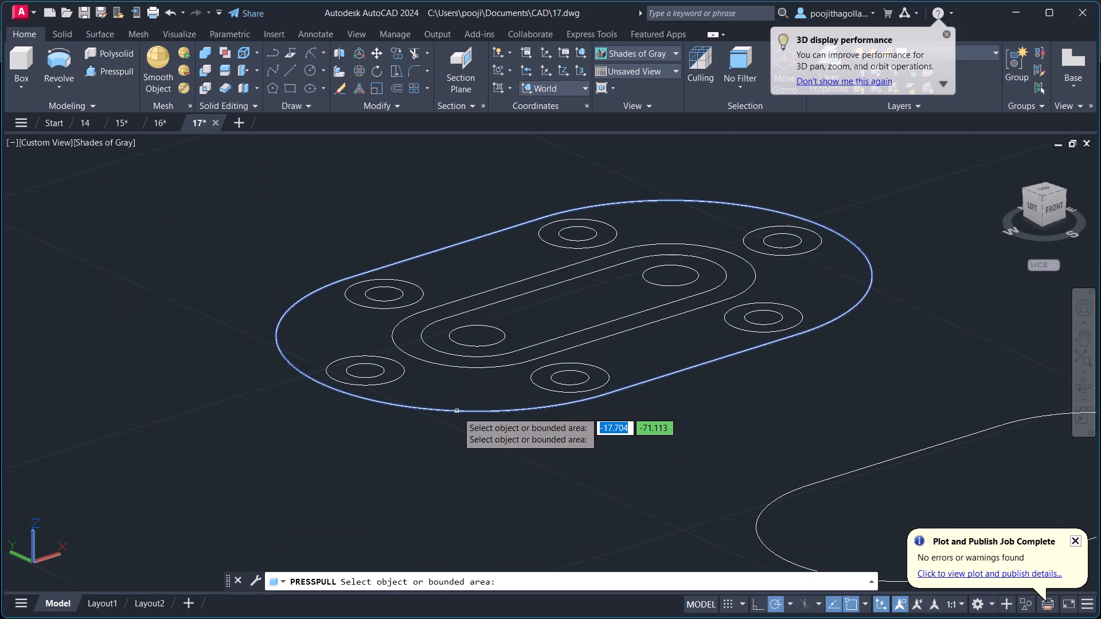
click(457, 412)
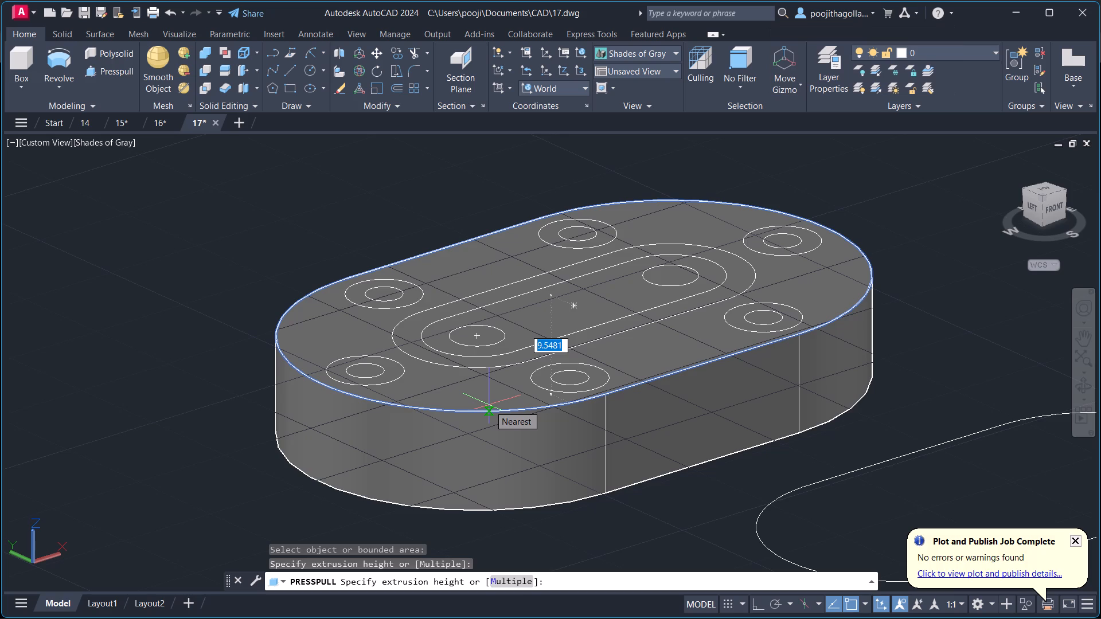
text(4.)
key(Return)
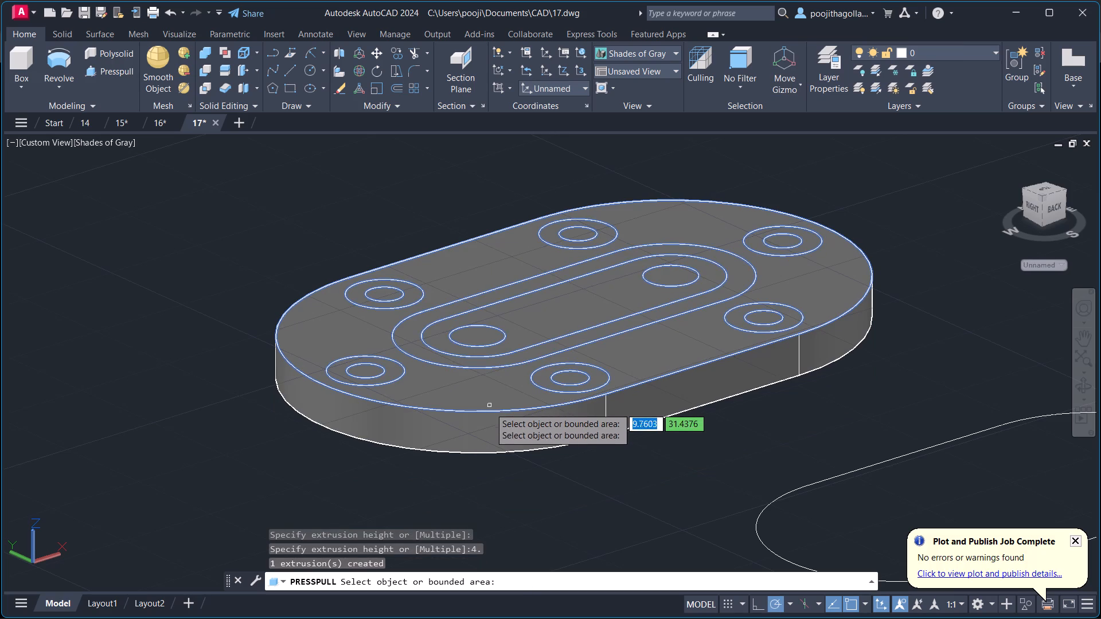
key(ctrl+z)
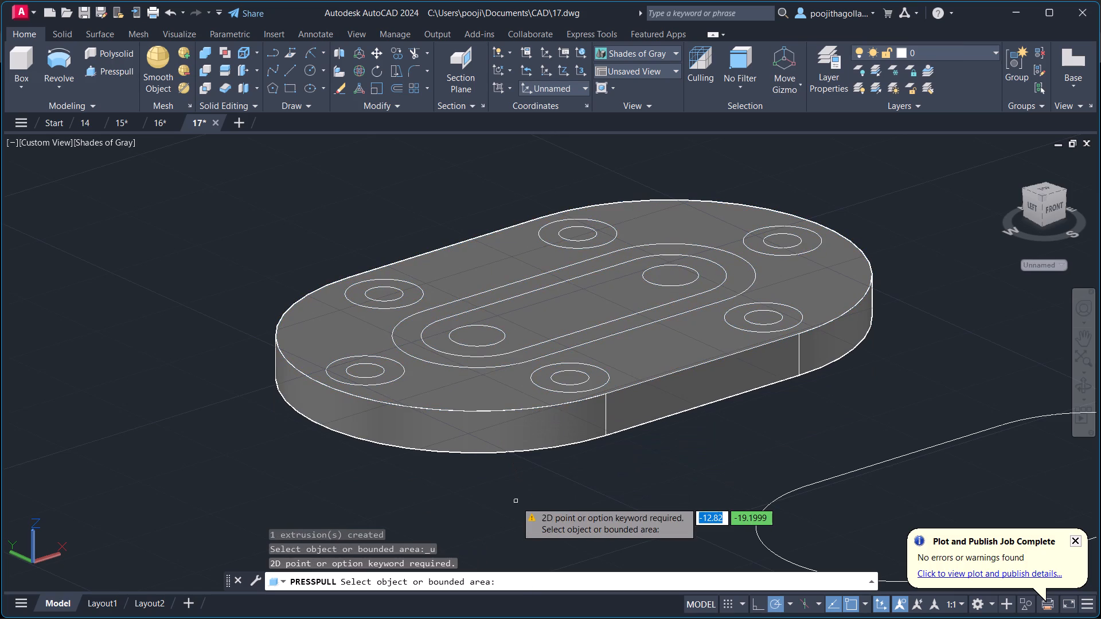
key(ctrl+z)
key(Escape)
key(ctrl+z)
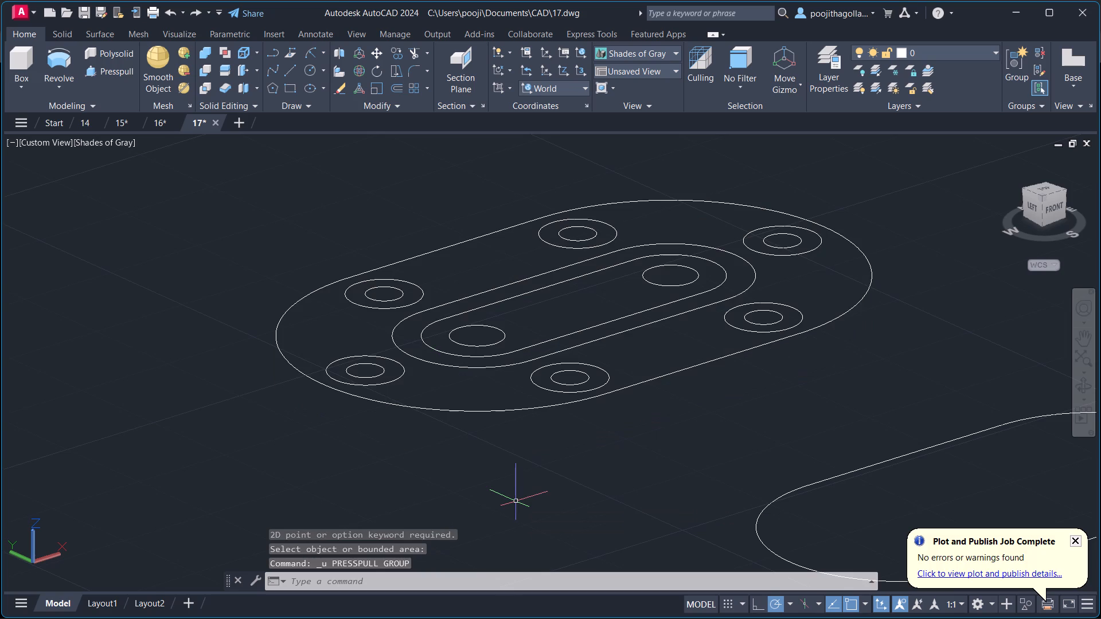
Presspull the outer radius 18 slot outline 4.4 units downward to form the base plate.
click(116, 72)
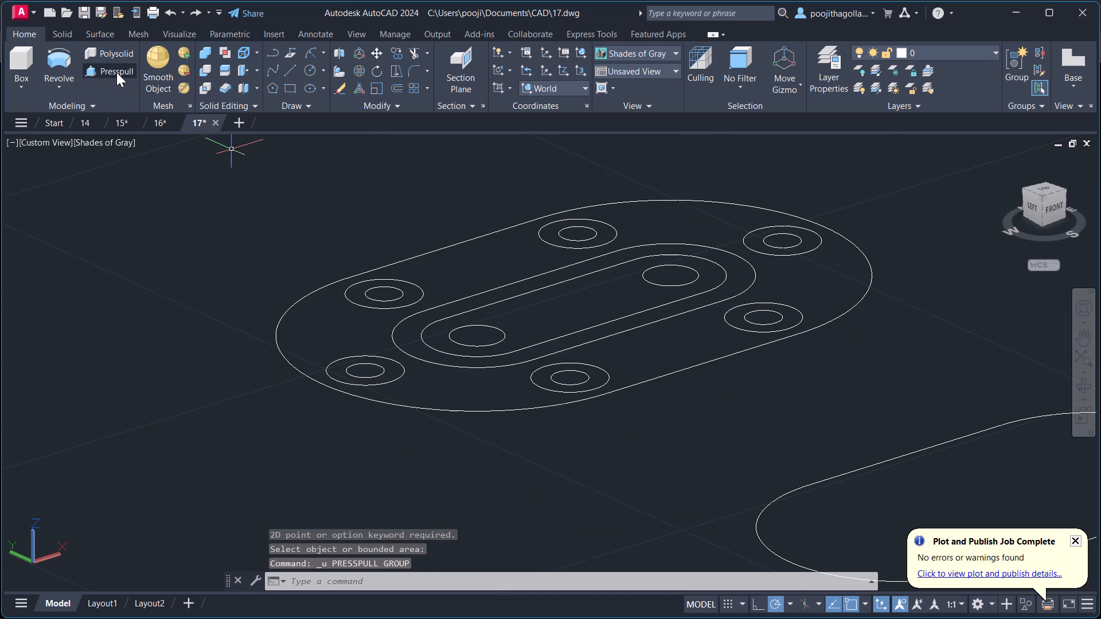
click(501, 411)
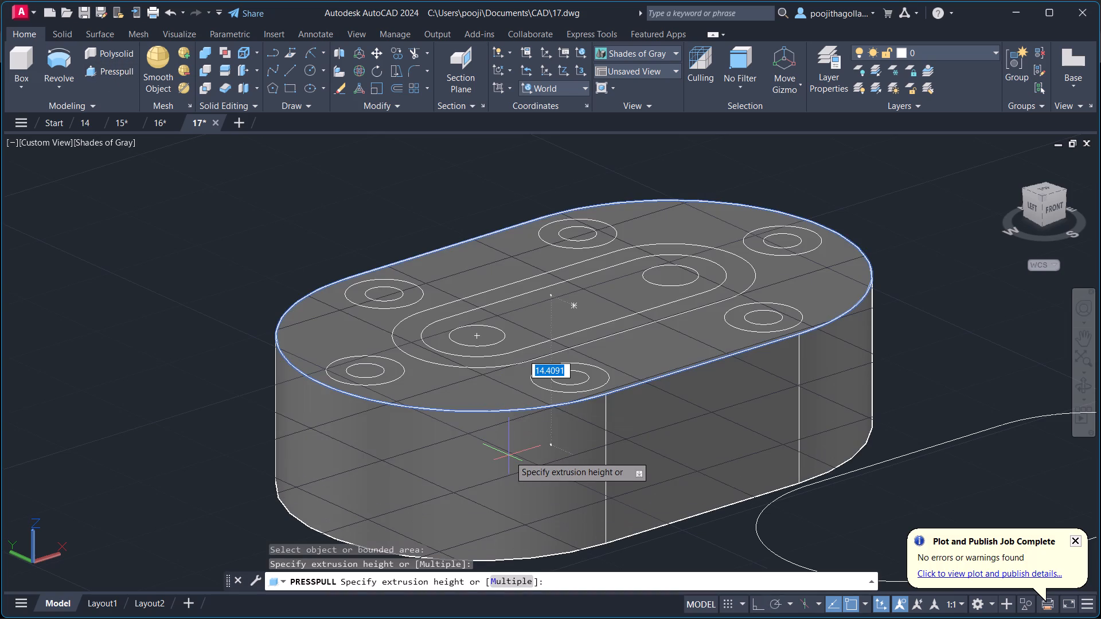
text(4.4)
key(Return)
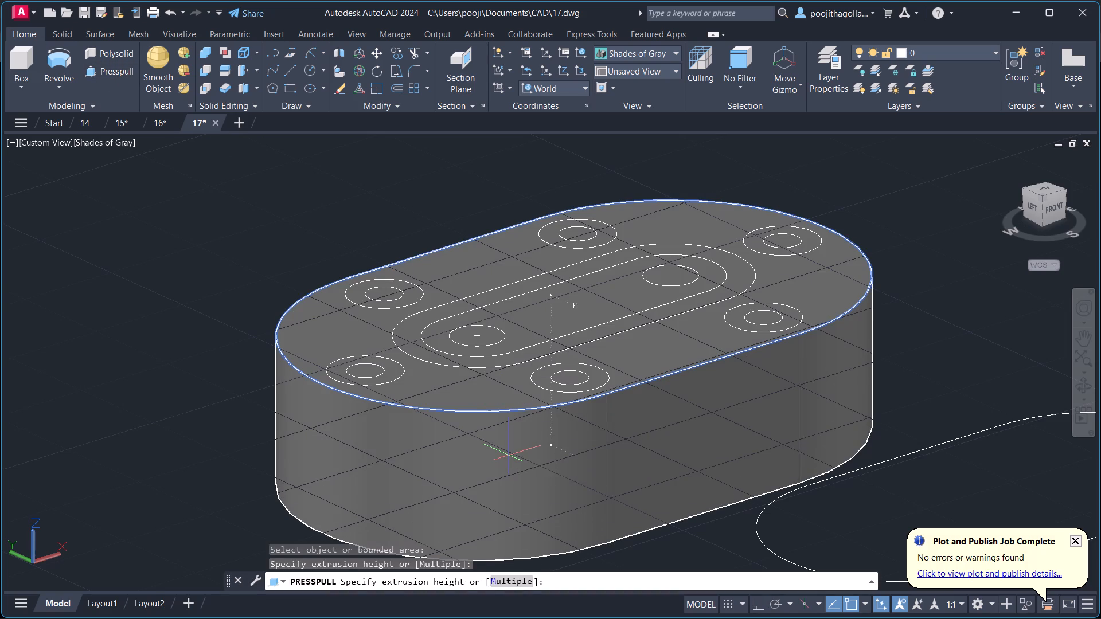
key(Escape)
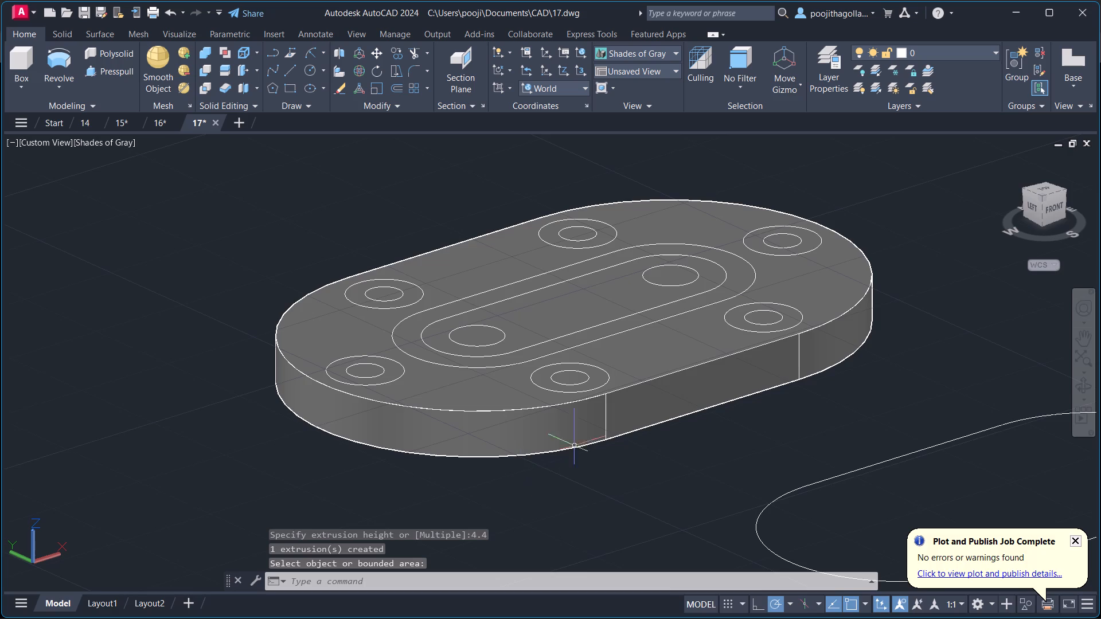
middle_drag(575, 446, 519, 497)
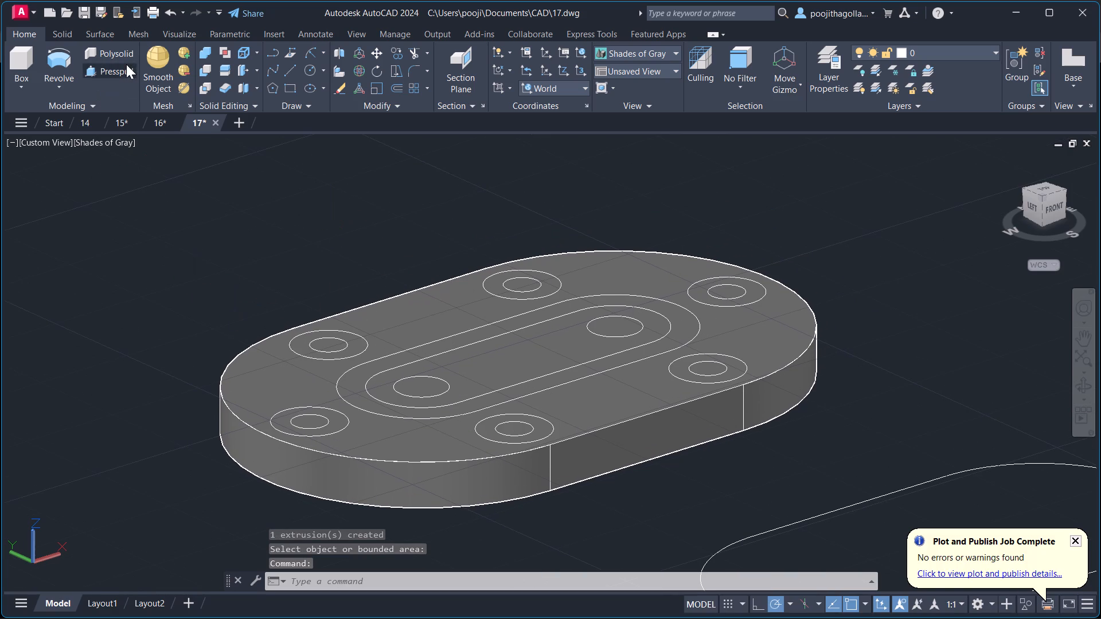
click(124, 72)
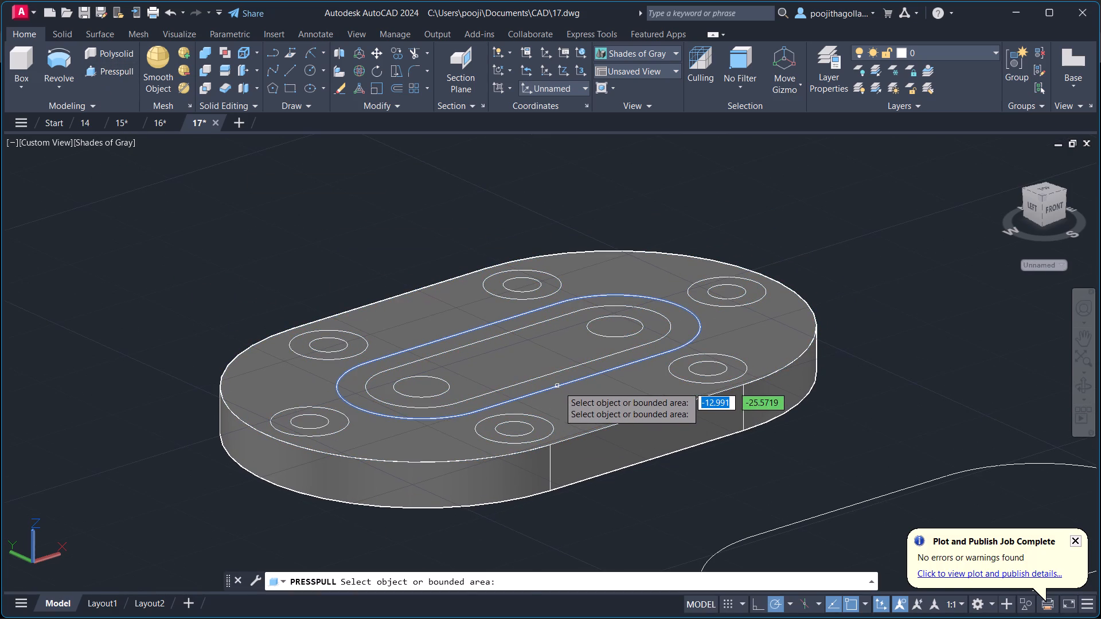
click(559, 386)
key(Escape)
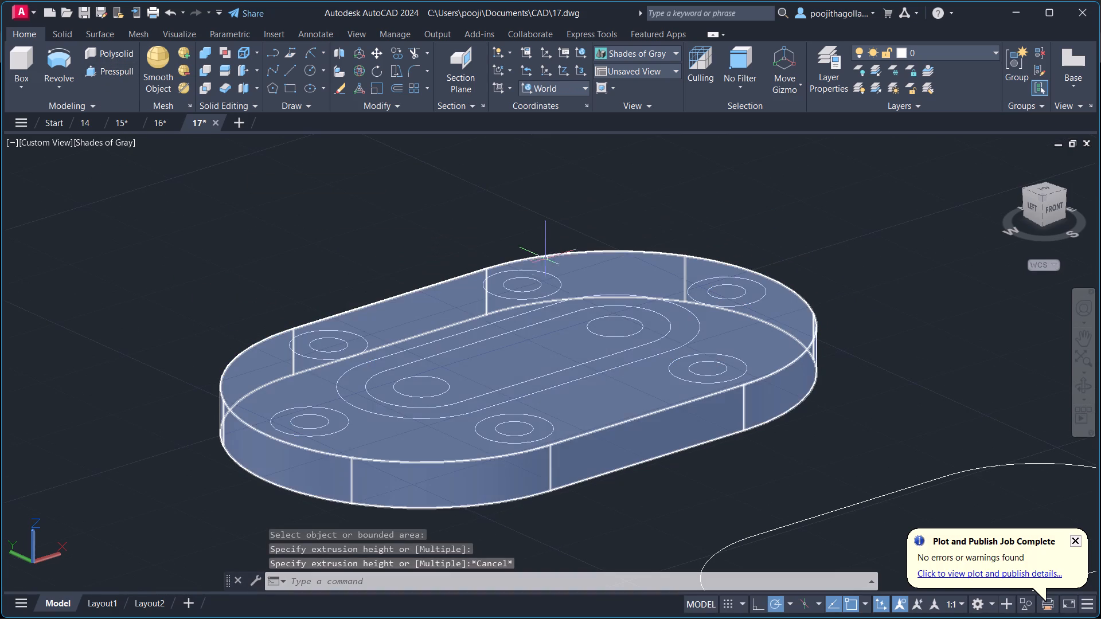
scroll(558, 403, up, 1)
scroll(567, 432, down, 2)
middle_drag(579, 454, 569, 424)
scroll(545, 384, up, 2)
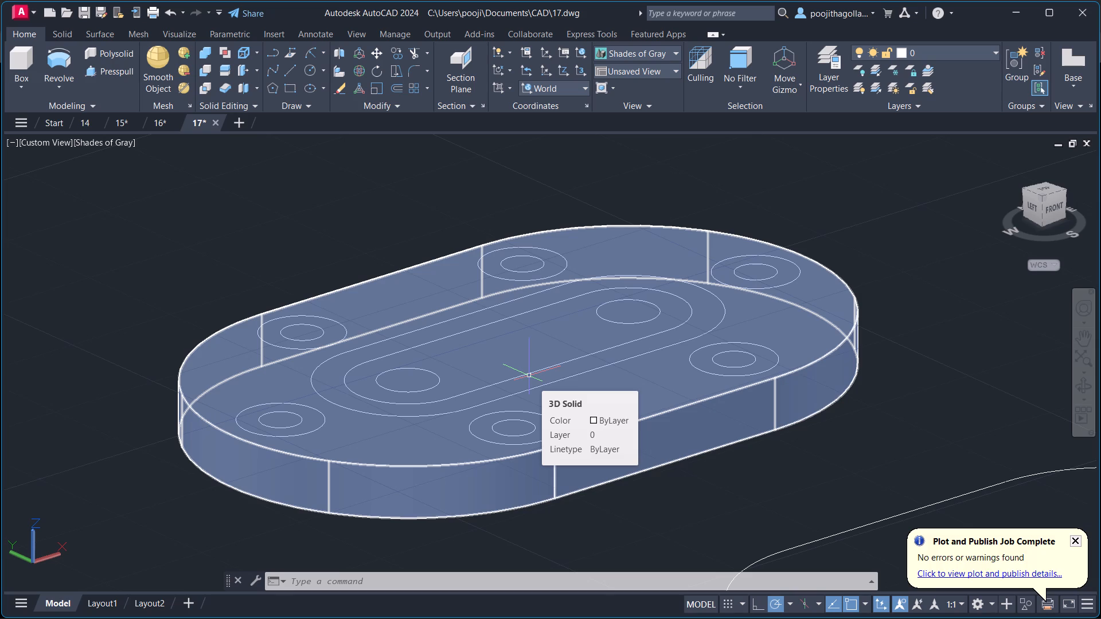
Presspull the small inner circles of the three hole positions around the plate's left end 1 unit downward.
scroll(529, 376, up, 1)
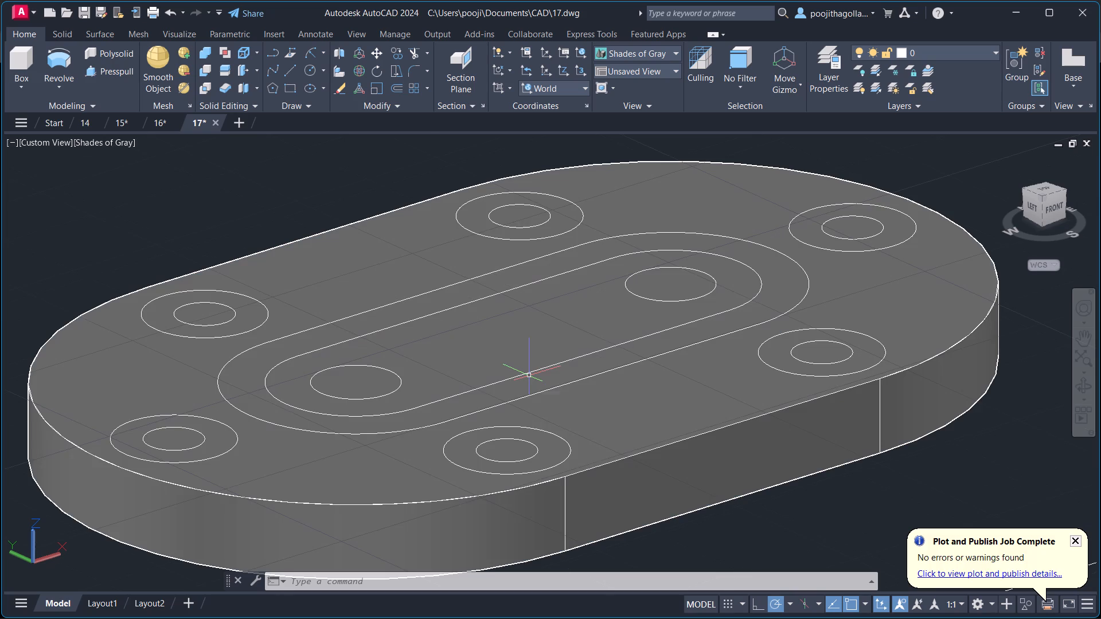
click(112, 73)
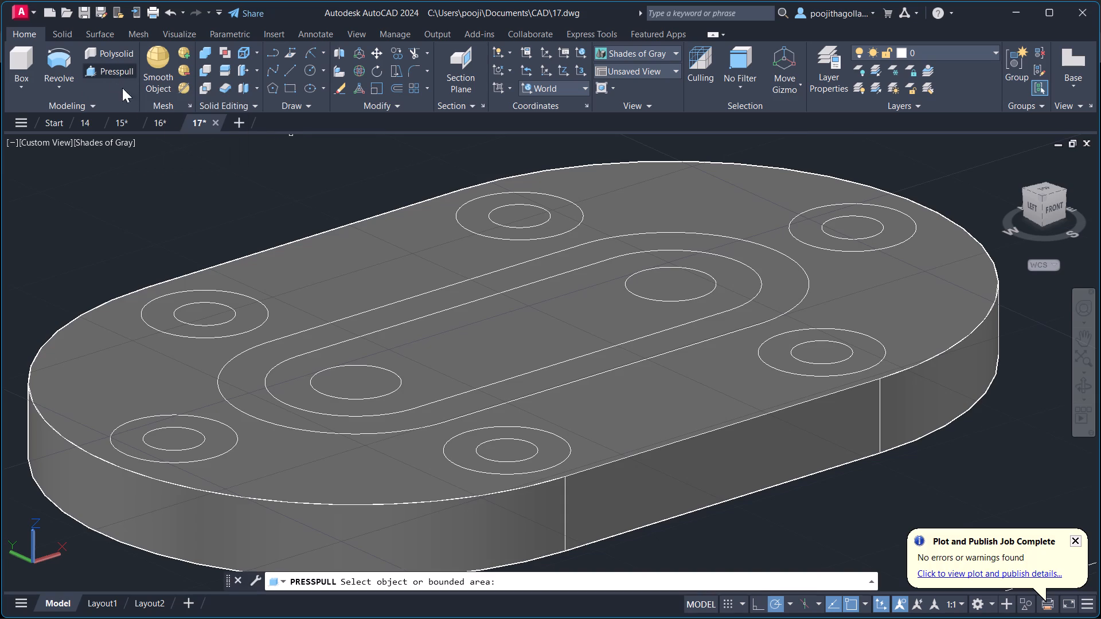
click(517, 448)
scroll(542, 571, down, 2)
middle_drag(534, 511, 495, 349)
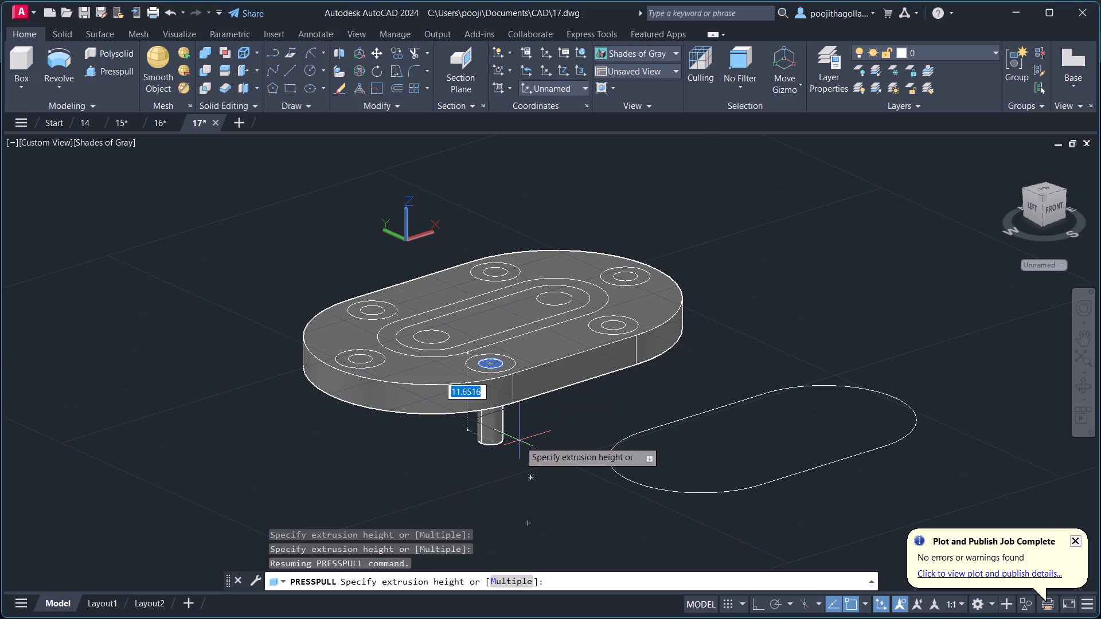
key(1)
key(Return)
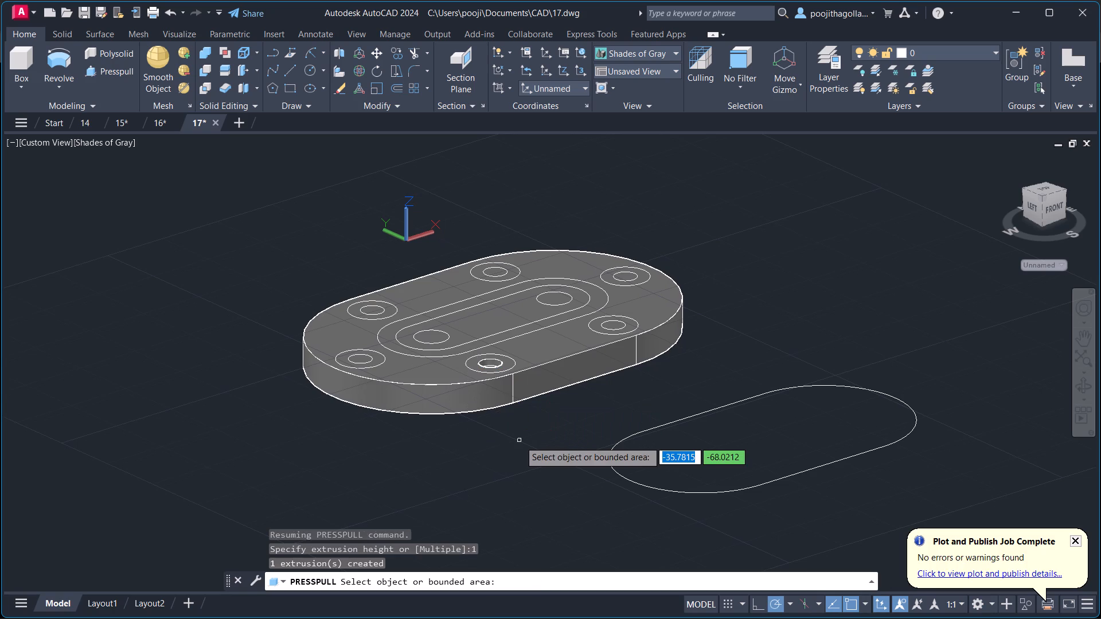
shift+middle_drag(521, 371, 511, 417)
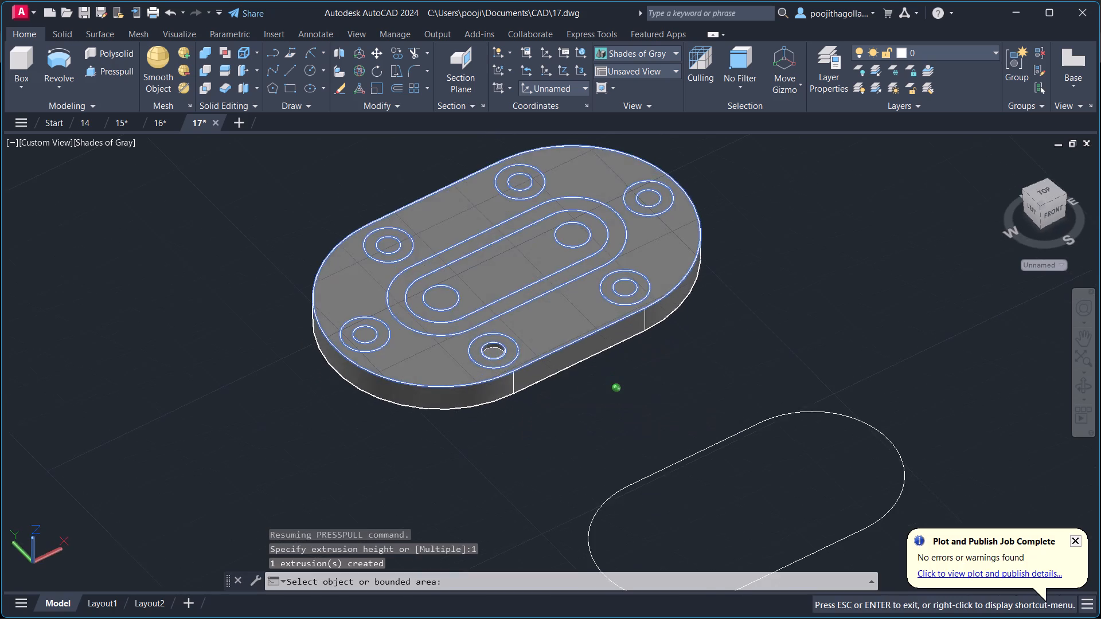
shift+middle_drag(511, 417, 511, 393)
scroll(402, 289, up, 2)
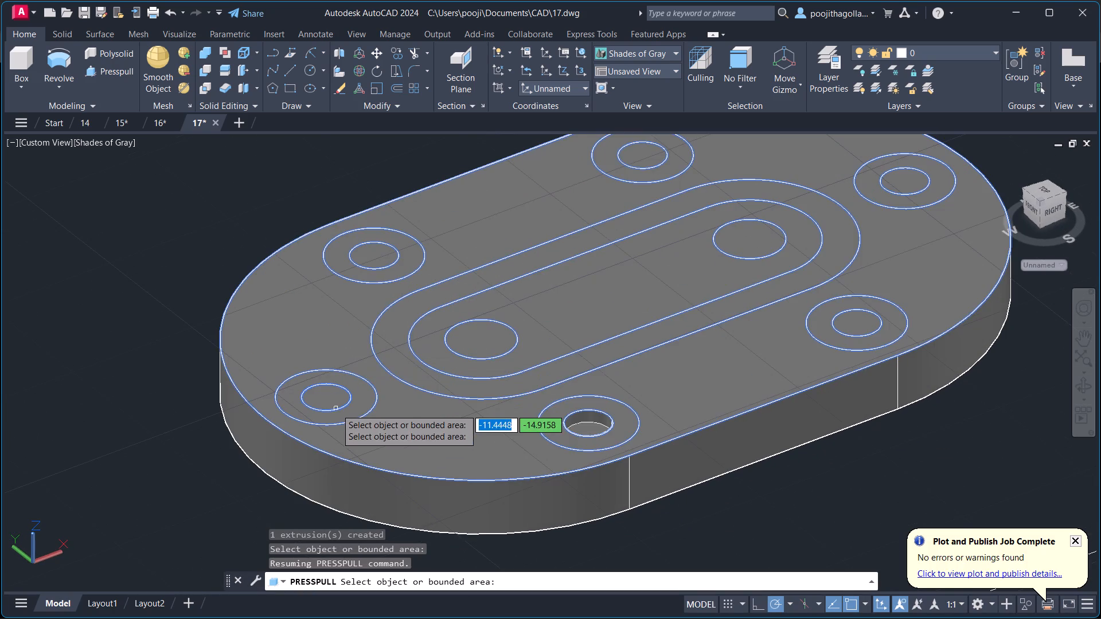
click(336, 401)
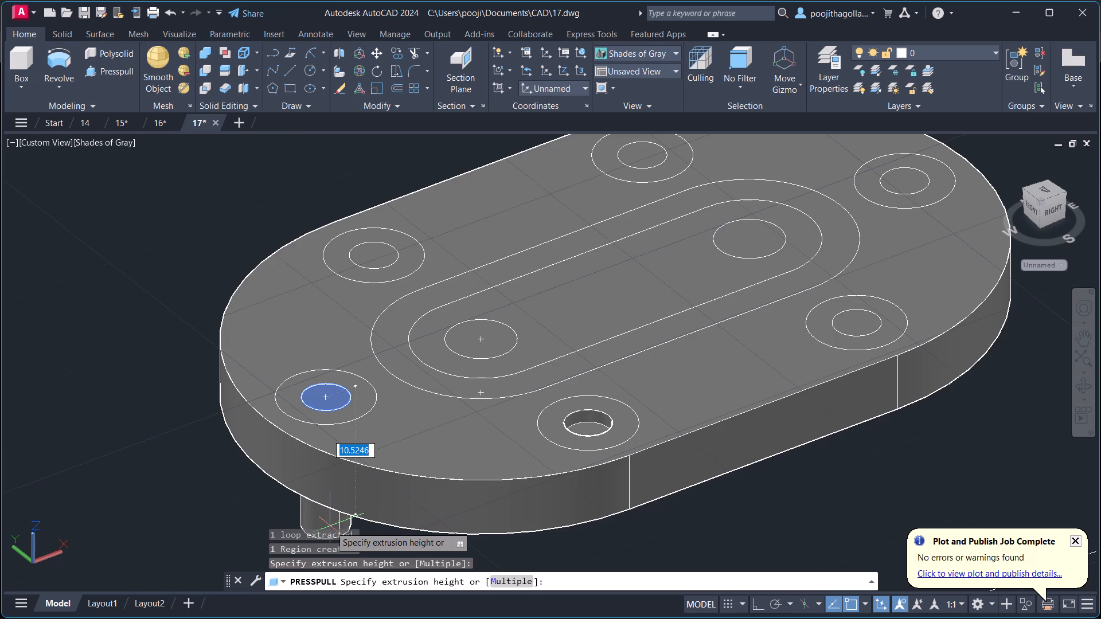
key(1)
key(Return)
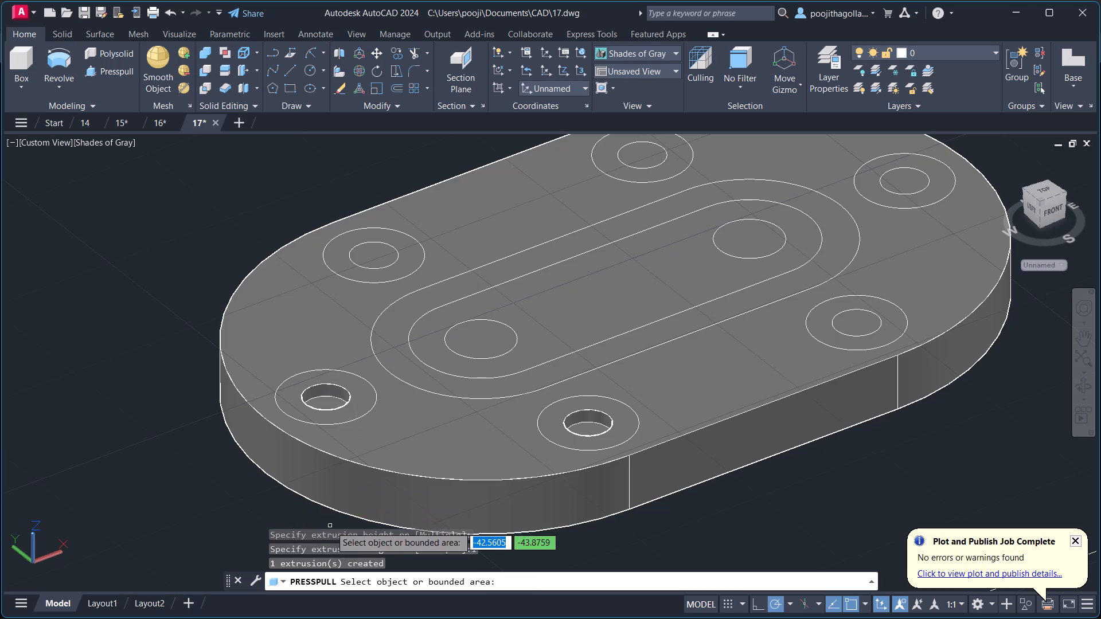
click(373, 250)
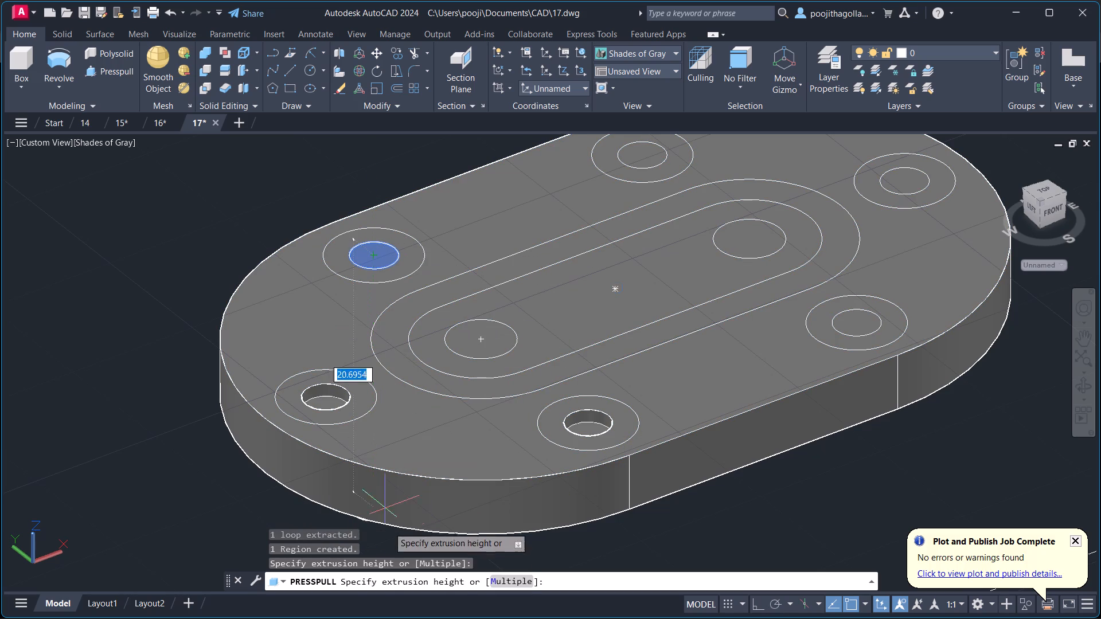
key(1)
key(Return)
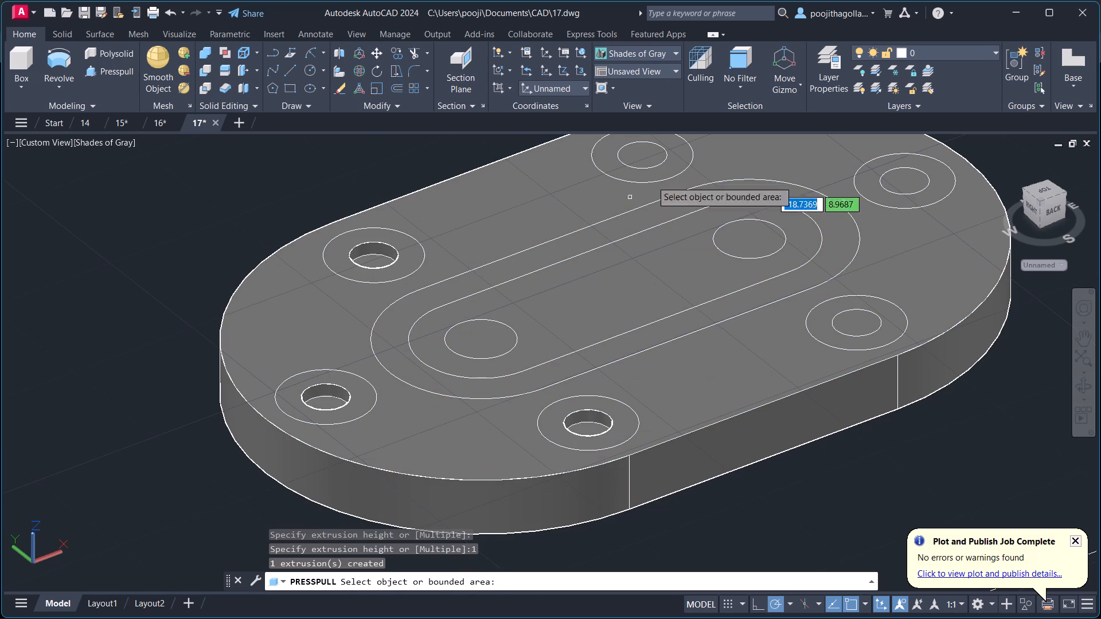
Presspull the small inner circles of the three hole positions around the plate's right end 1 unit downward.
middle_drag(673, 162, 647, 212)
click(620, 199)
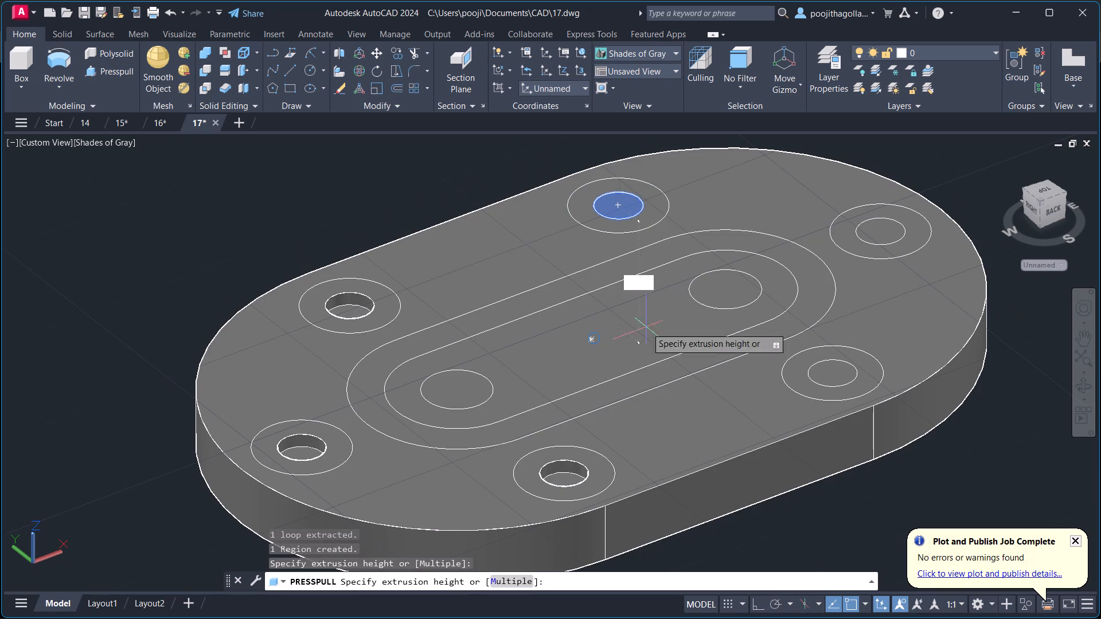
key(1)
key(Return)
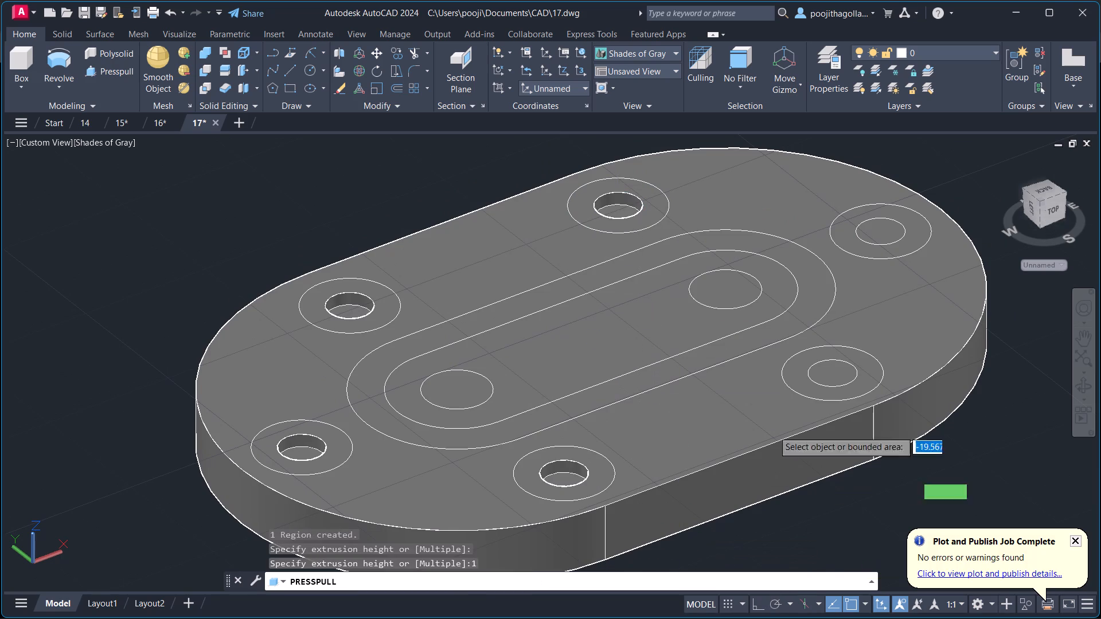
click(881, 234)
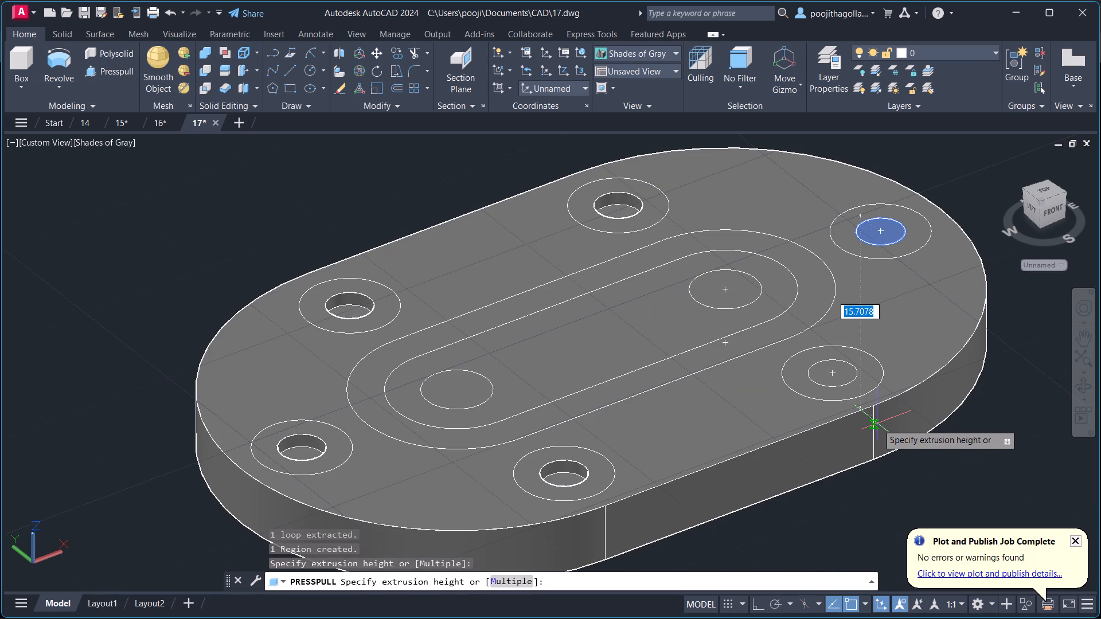
key(1)
key(Return)
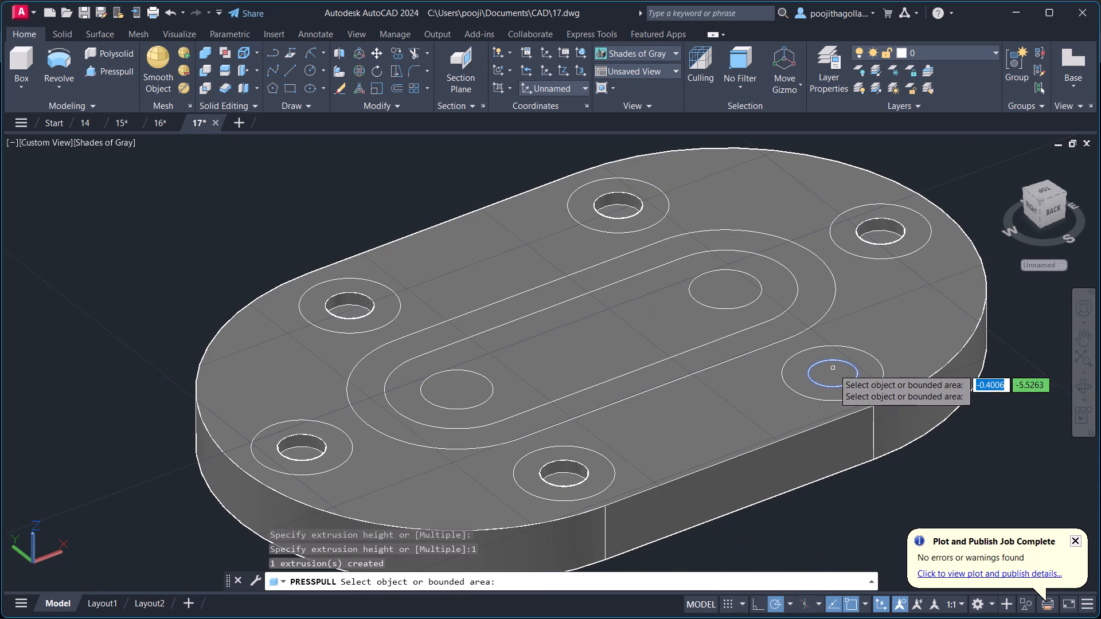
click(833, 369)
key(1)
key(Return)
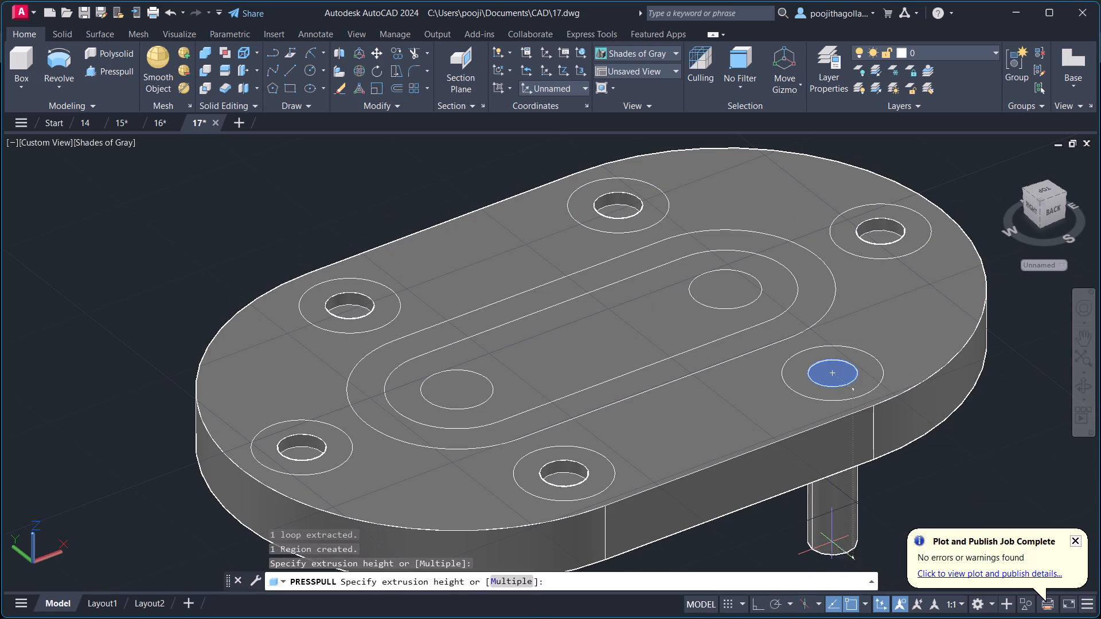
scroll(783, 519, down, 2)
middle_drag(783, 519, 733, 448)
scroll(743, 393, up, 2)
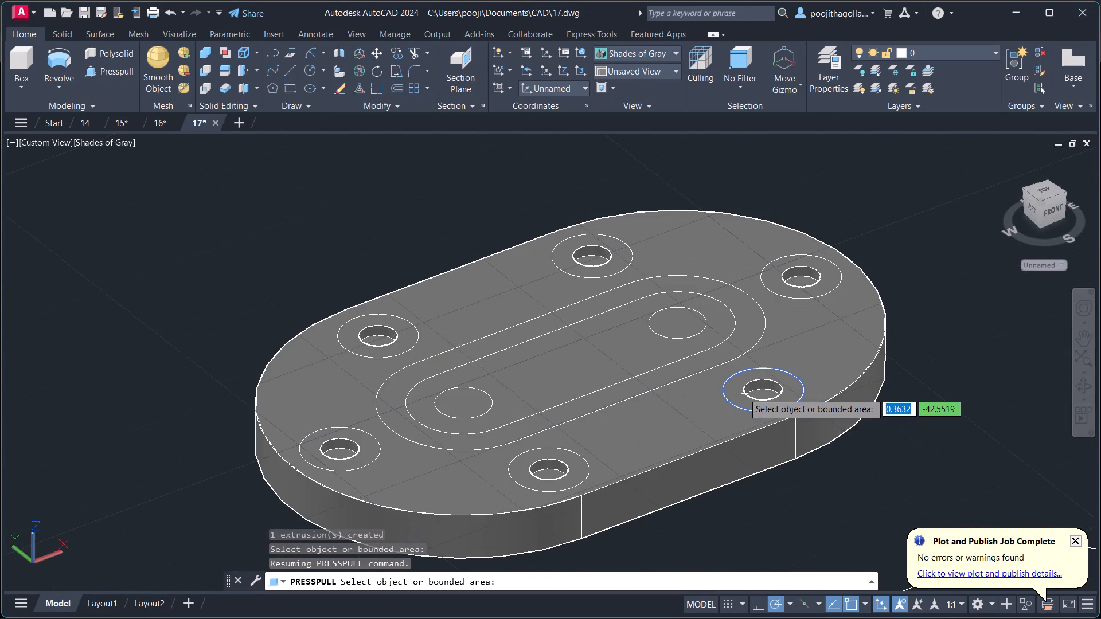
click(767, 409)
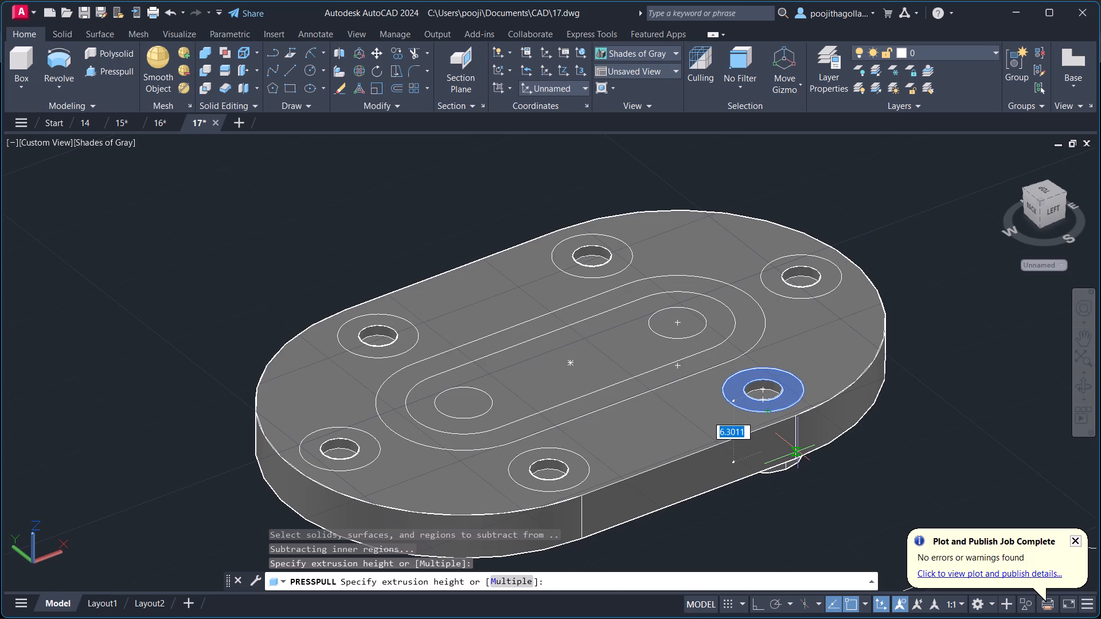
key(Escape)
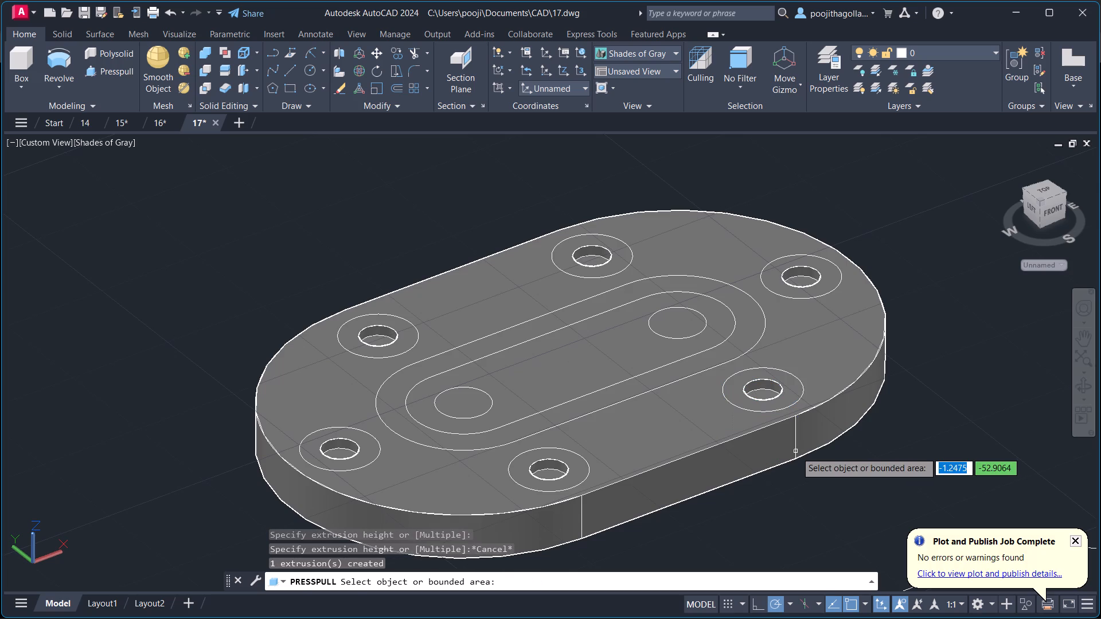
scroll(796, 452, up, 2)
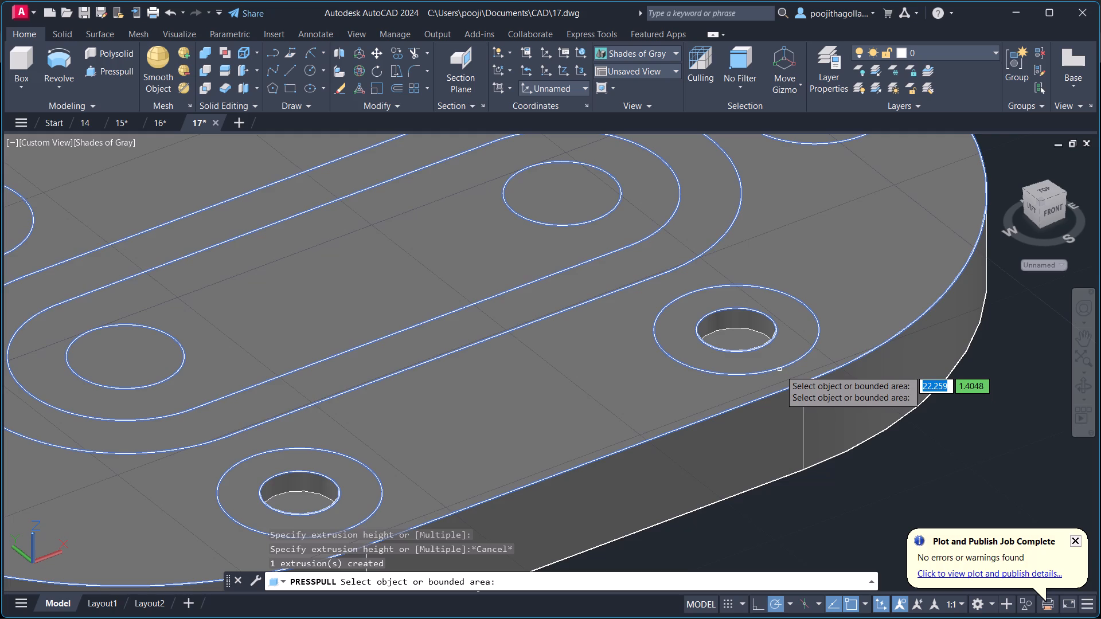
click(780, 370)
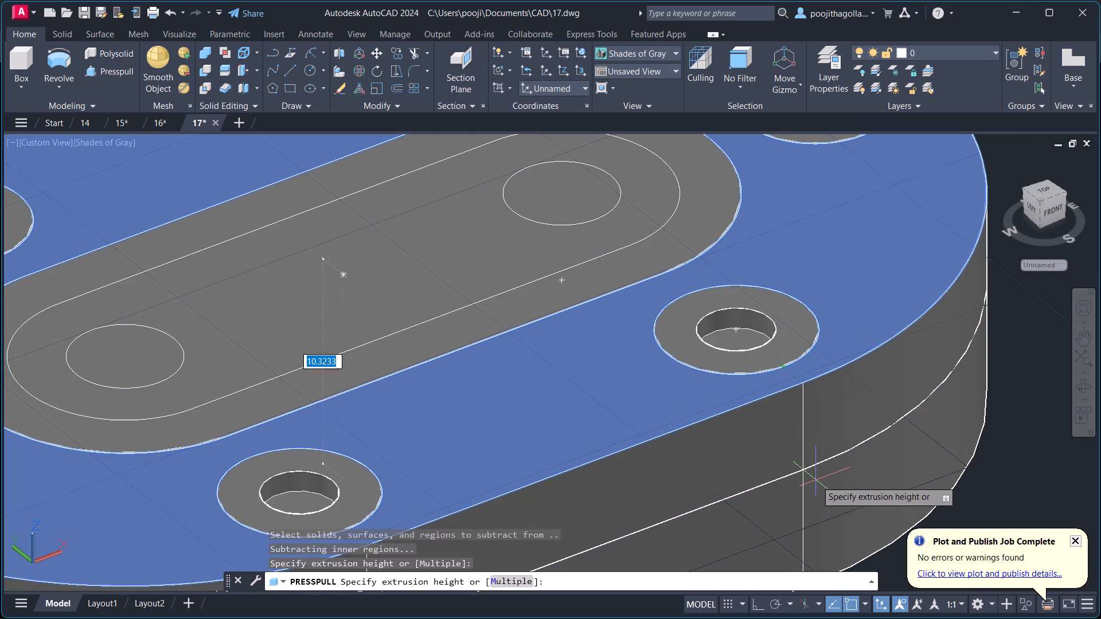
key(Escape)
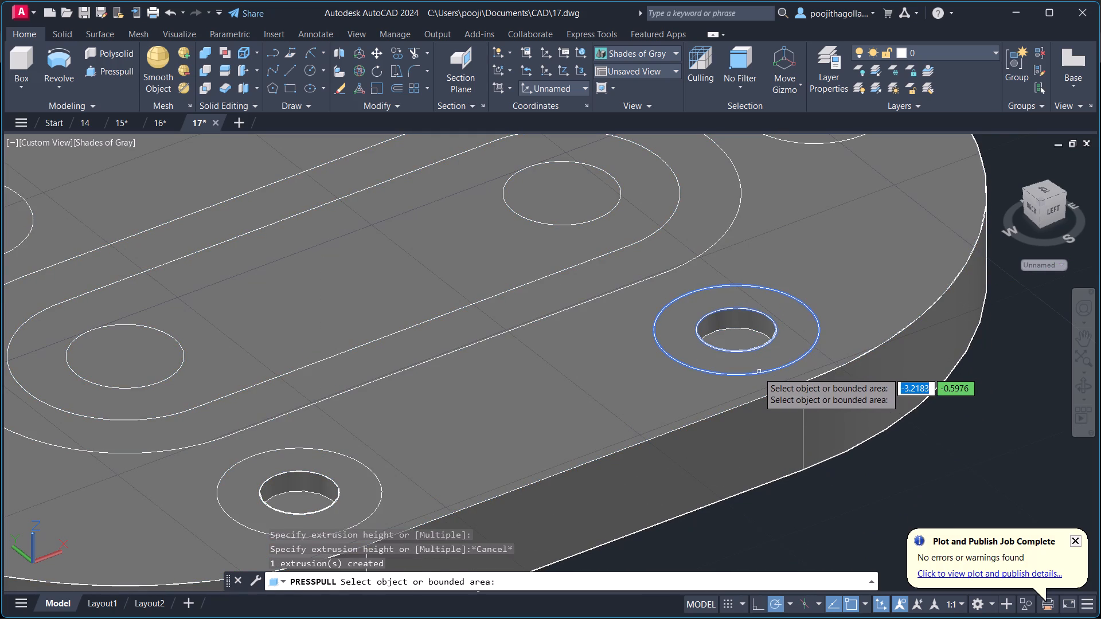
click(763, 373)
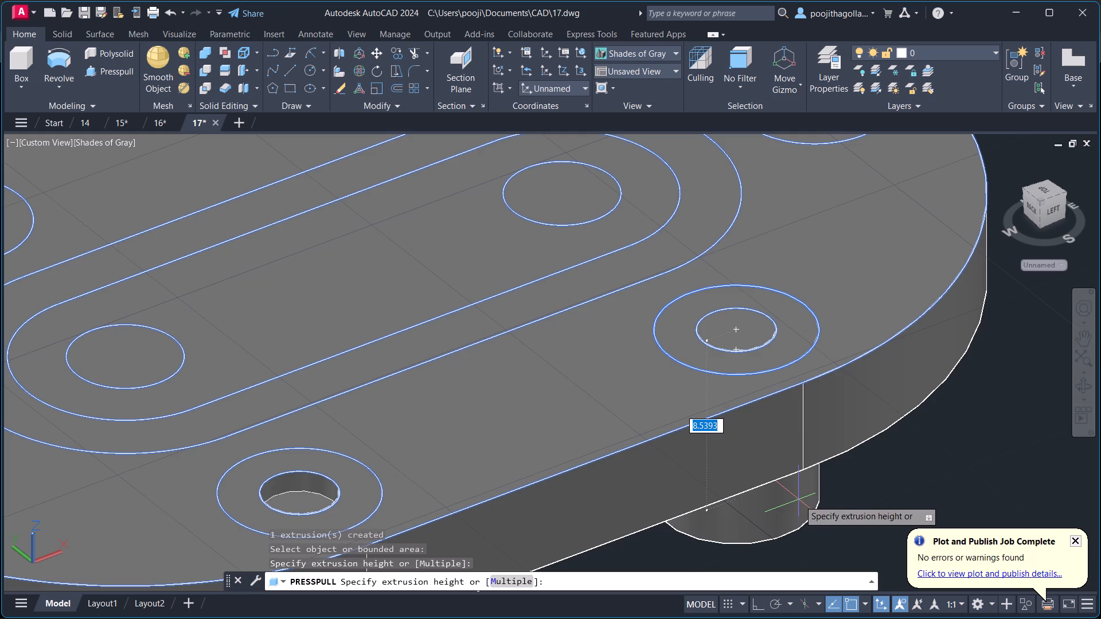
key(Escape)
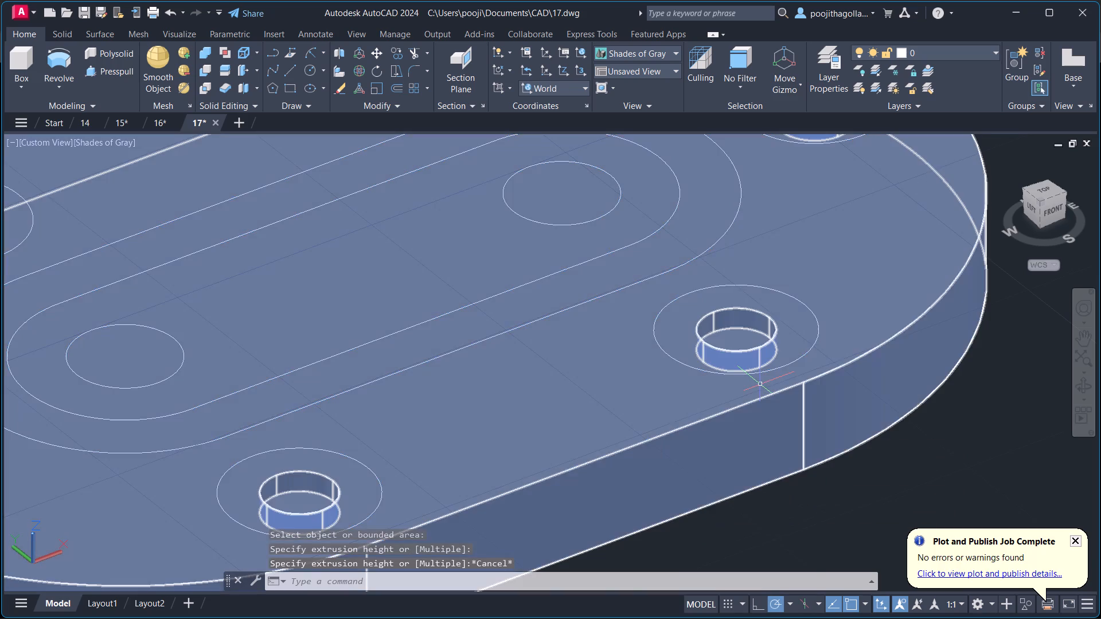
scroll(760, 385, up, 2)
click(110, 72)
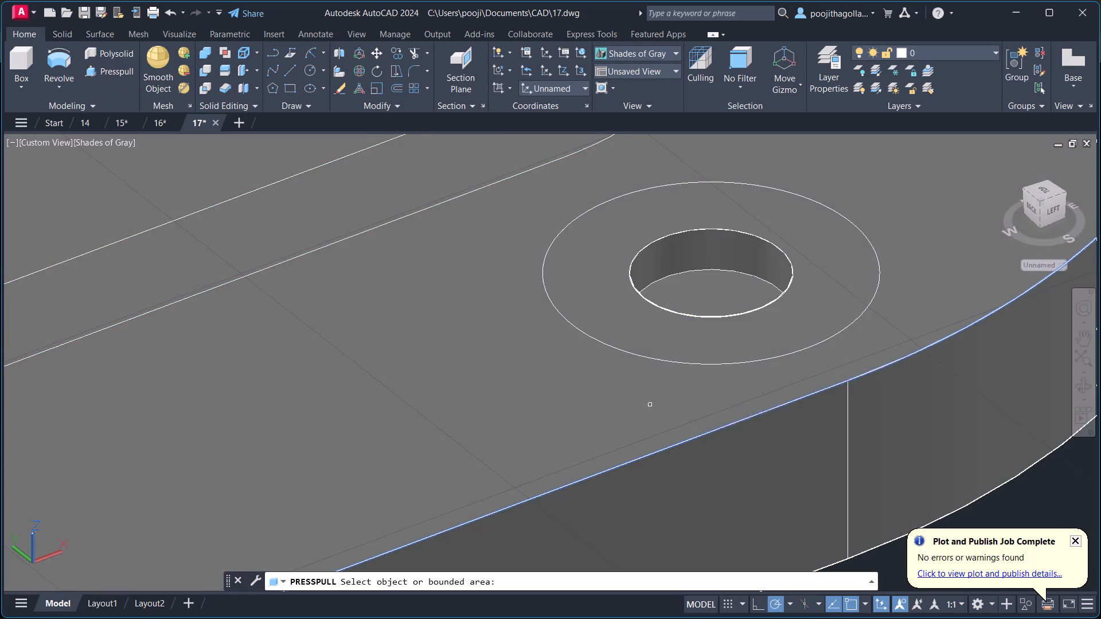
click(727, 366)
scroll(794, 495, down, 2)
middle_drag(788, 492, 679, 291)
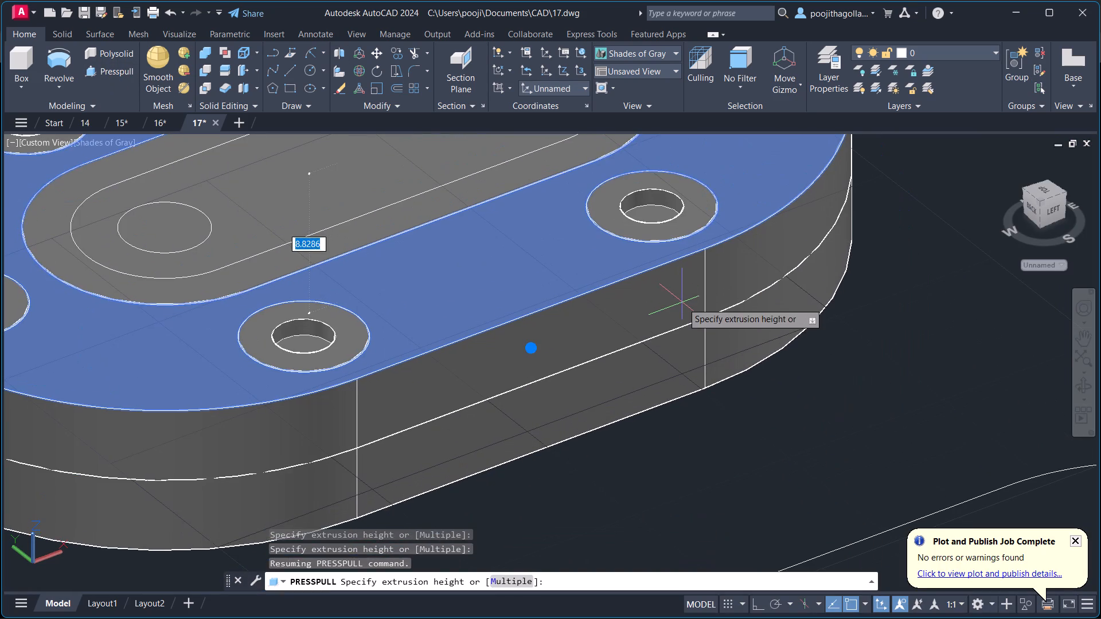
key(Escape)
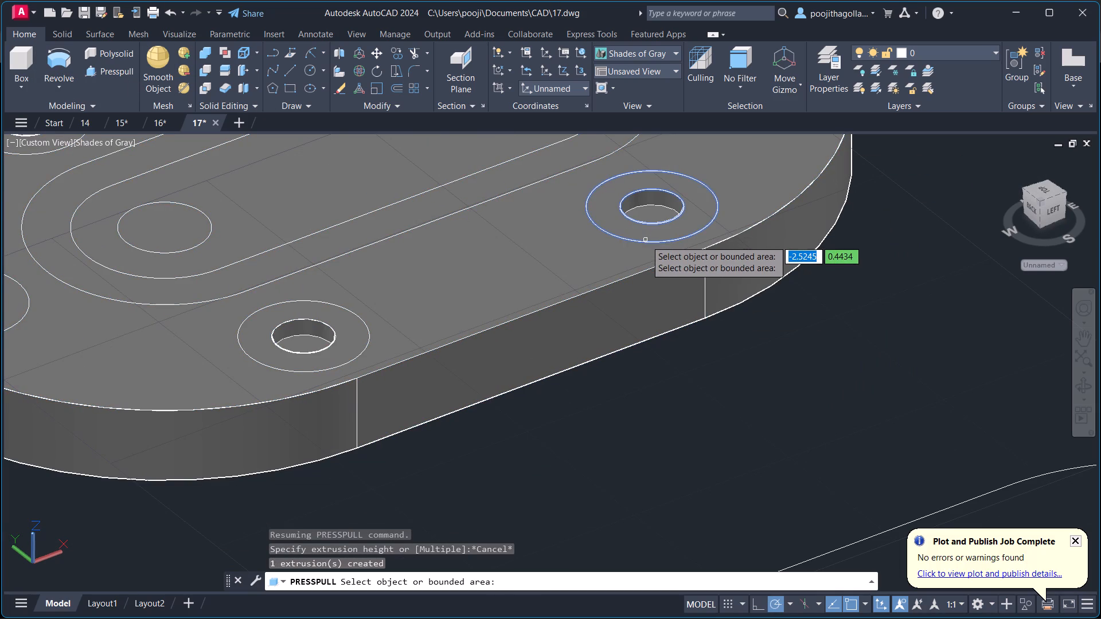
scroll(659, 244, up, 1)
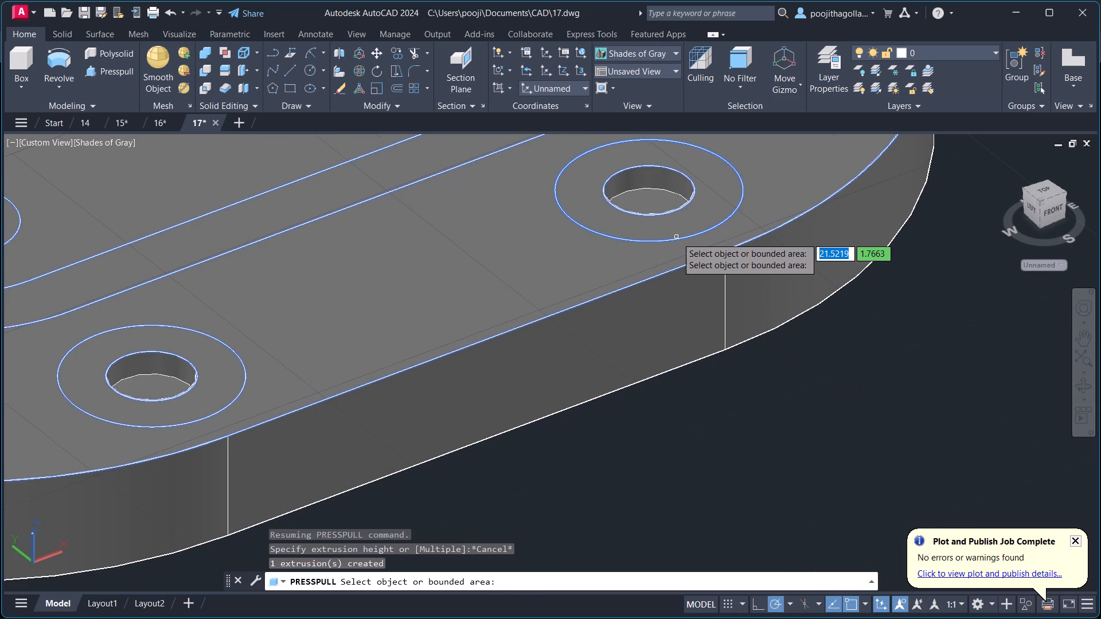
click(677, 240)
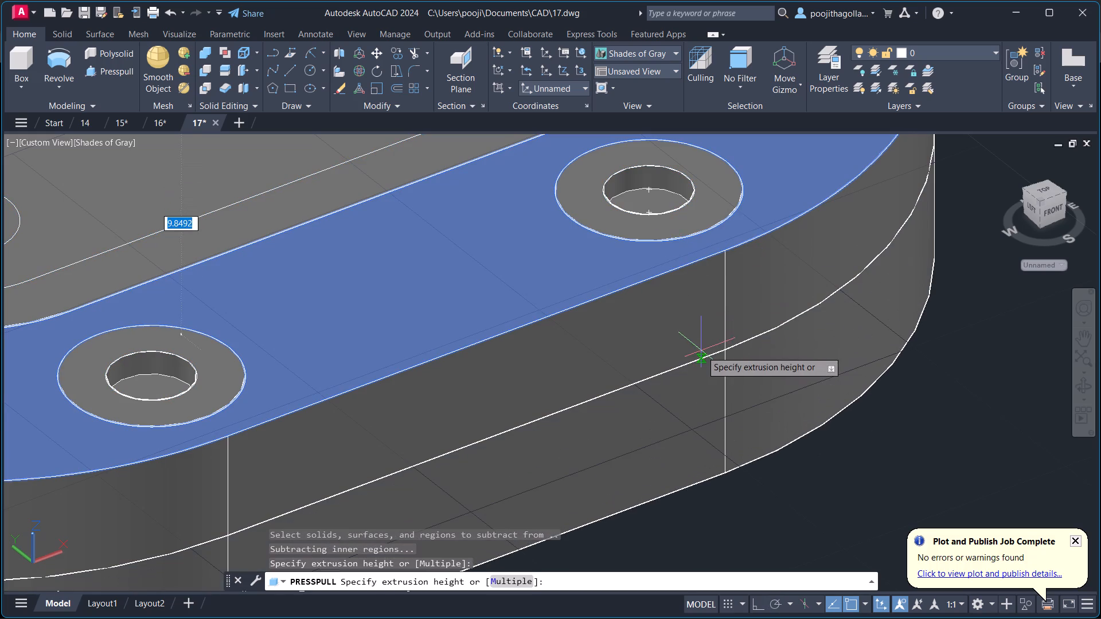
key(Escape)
Presspull the ring between the two circles of the front right-end hole 1 unit downward as a counterbore recess.
click(649, 237)
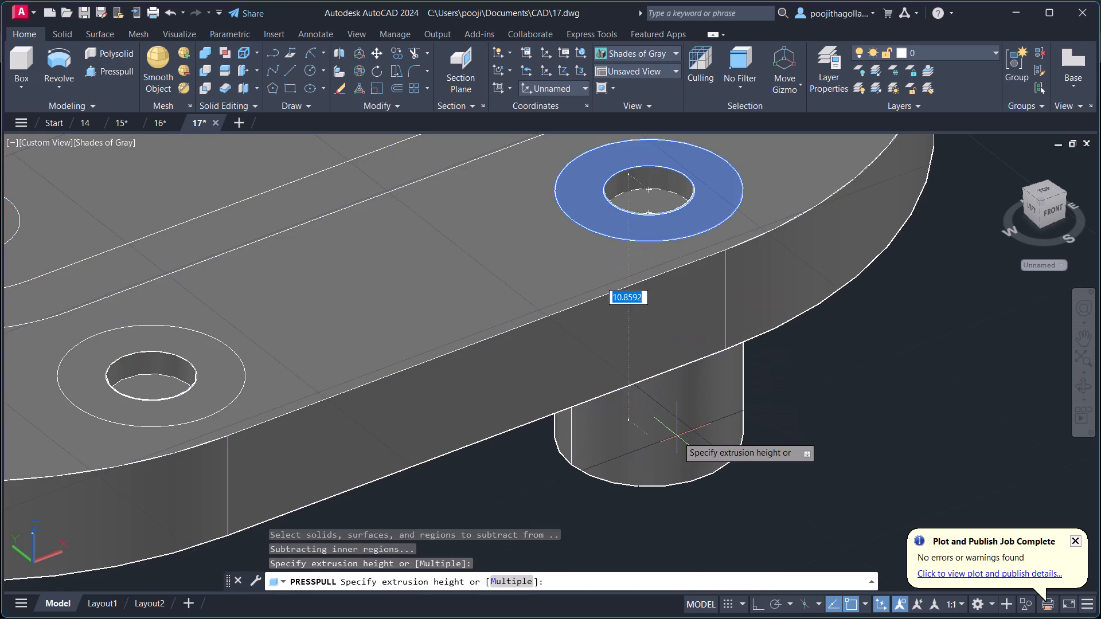
key(1)
key(Return)
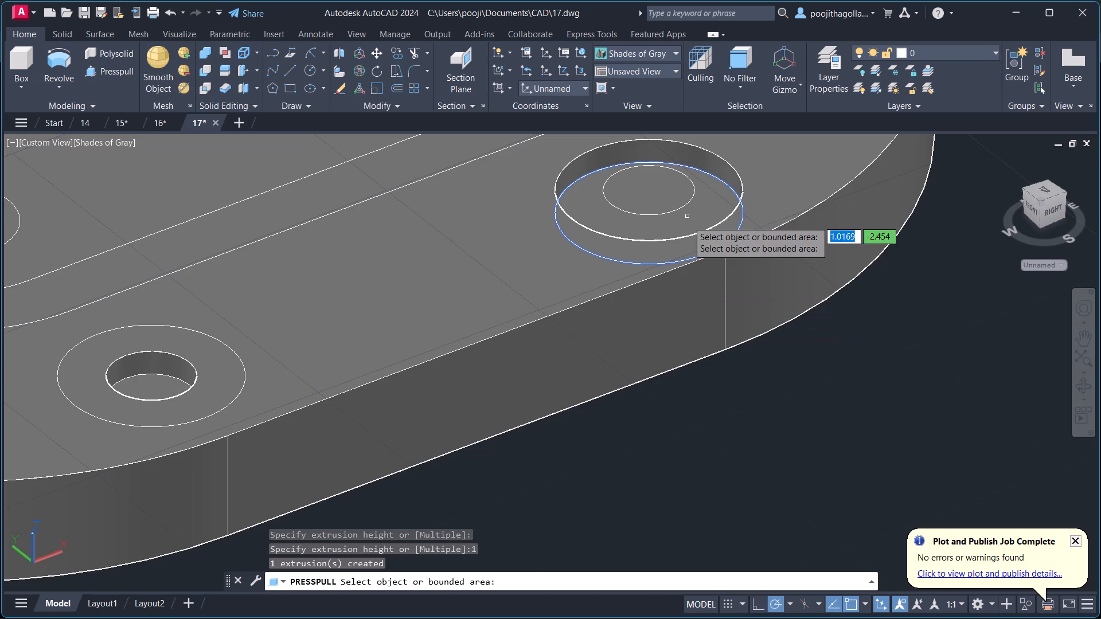
Presspull the small inner circle at the new recess 1 unit downward, and repeat on the area it bounds.
click(695, 194)
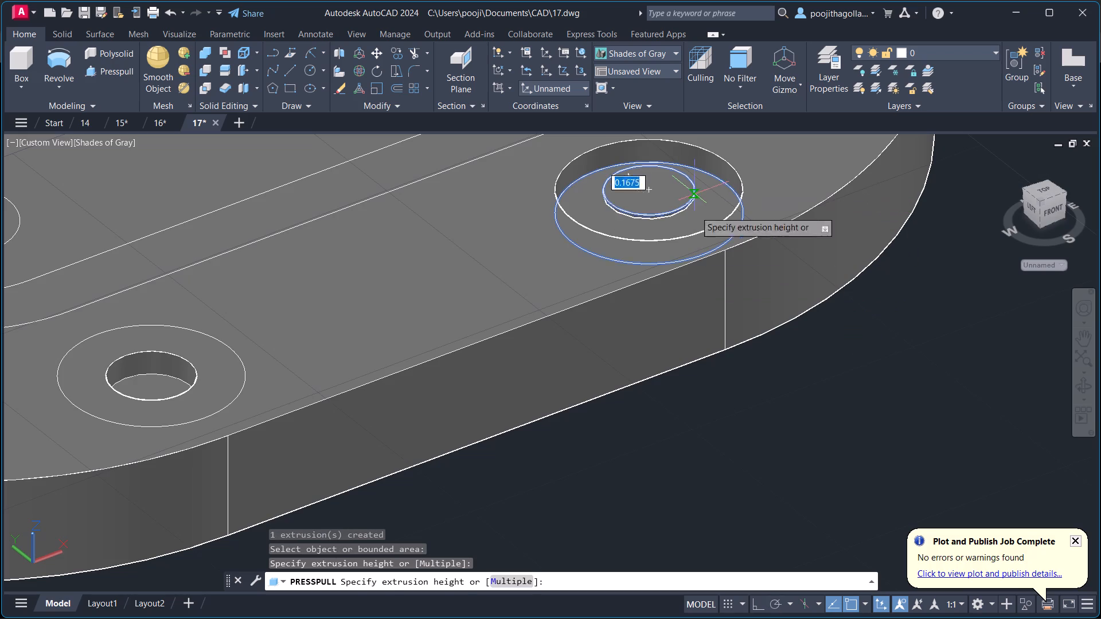
key(1)
key(Return)
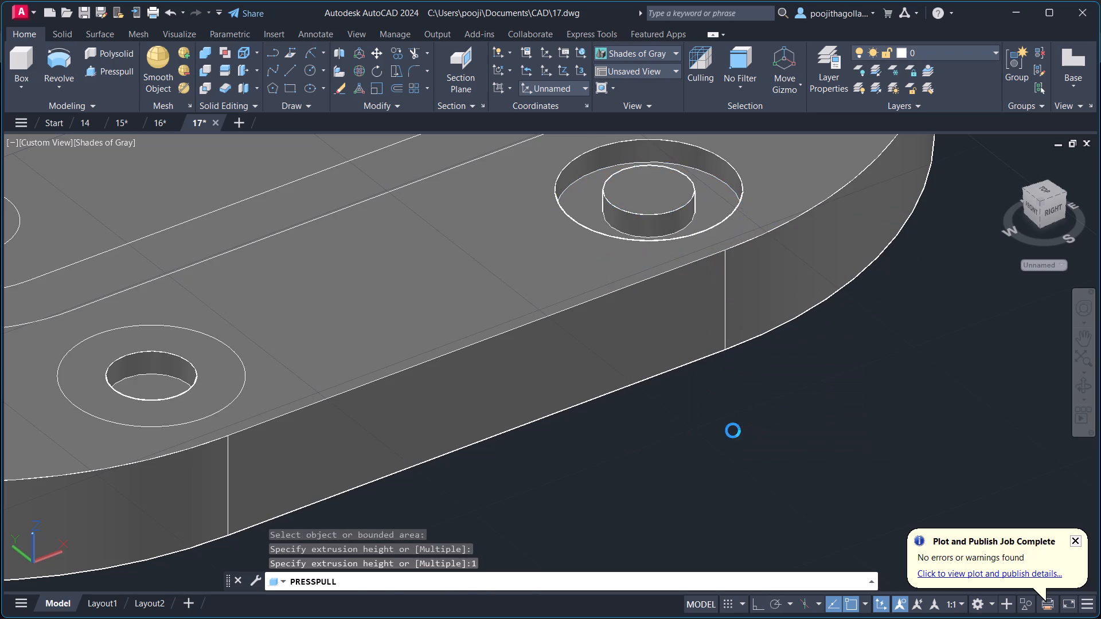
click(644, 197)
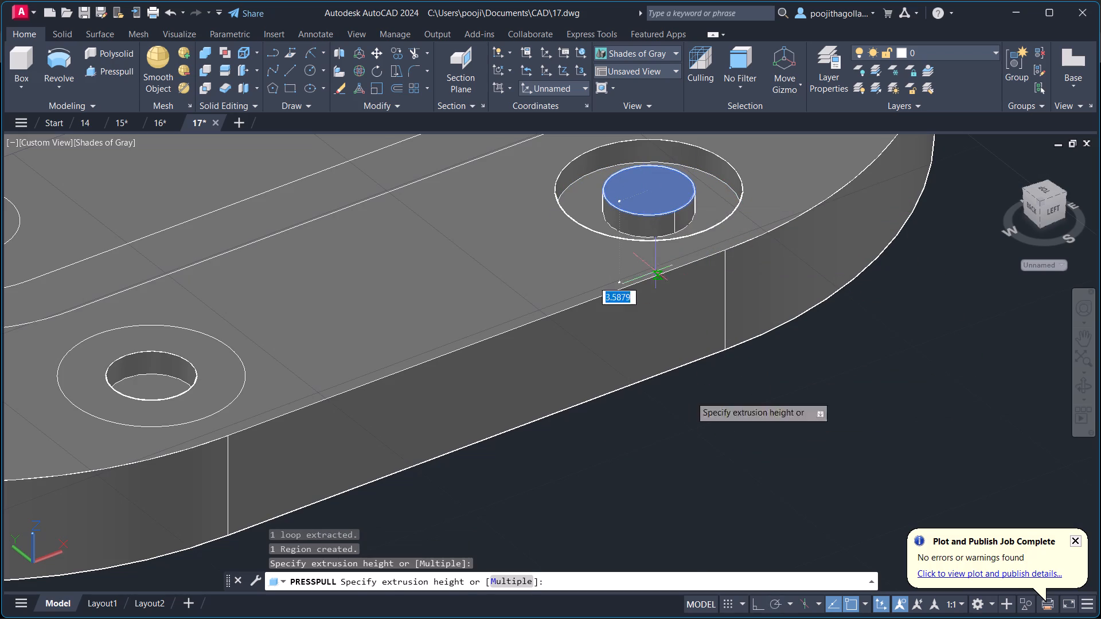
key(1)
key(Return)
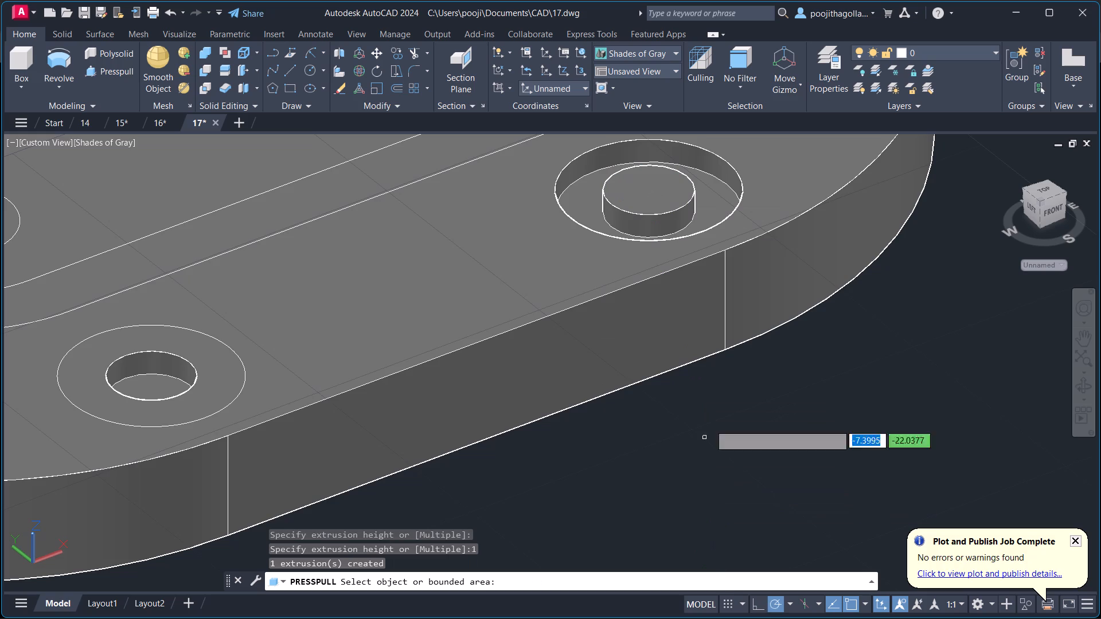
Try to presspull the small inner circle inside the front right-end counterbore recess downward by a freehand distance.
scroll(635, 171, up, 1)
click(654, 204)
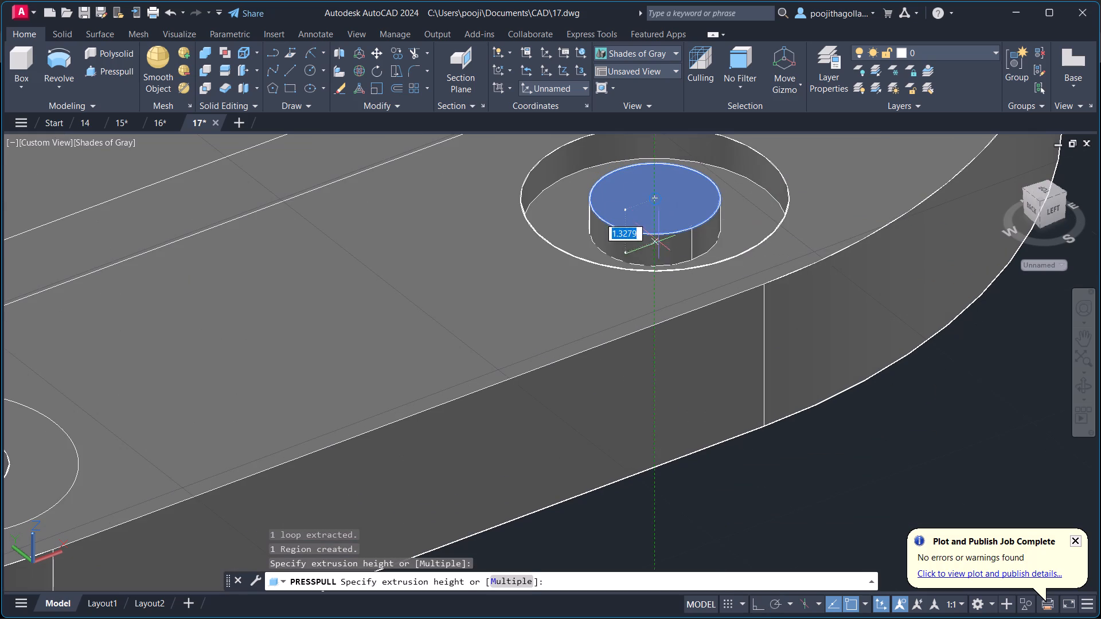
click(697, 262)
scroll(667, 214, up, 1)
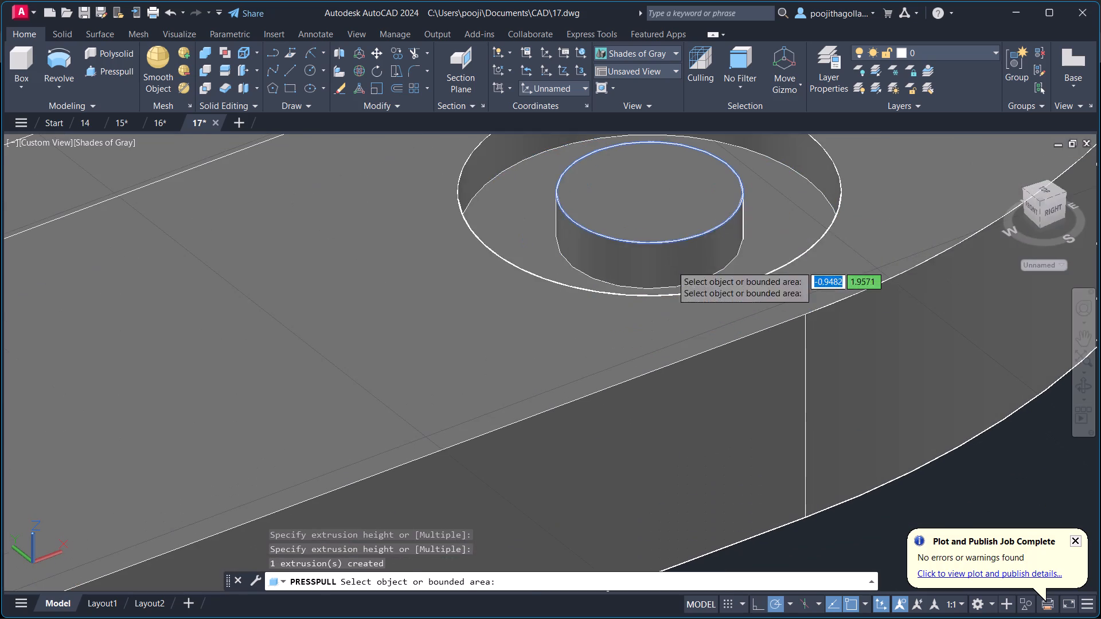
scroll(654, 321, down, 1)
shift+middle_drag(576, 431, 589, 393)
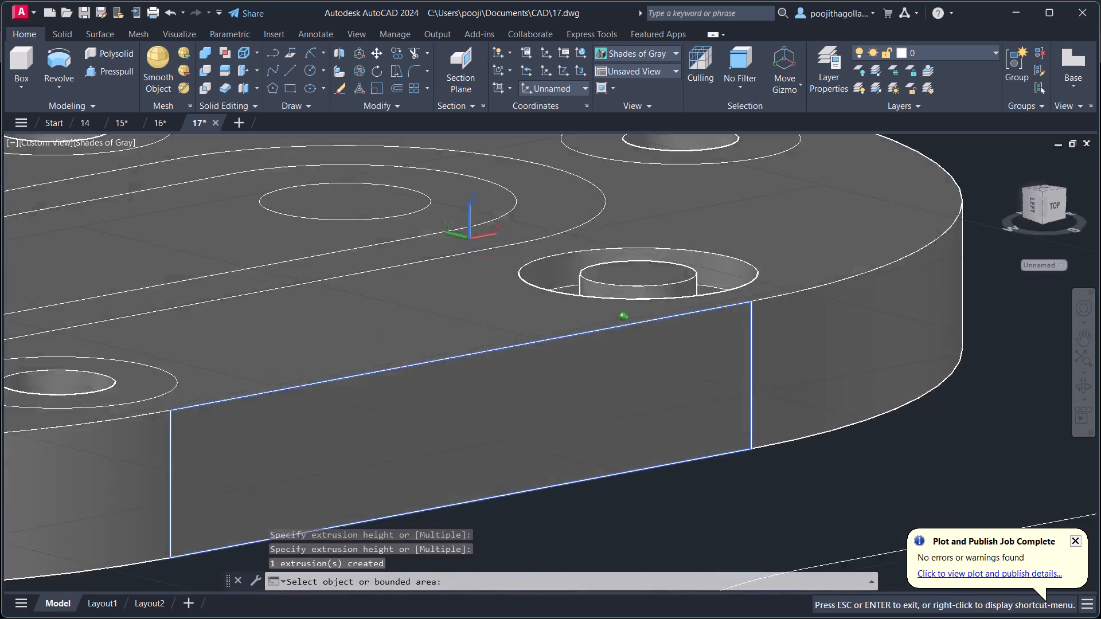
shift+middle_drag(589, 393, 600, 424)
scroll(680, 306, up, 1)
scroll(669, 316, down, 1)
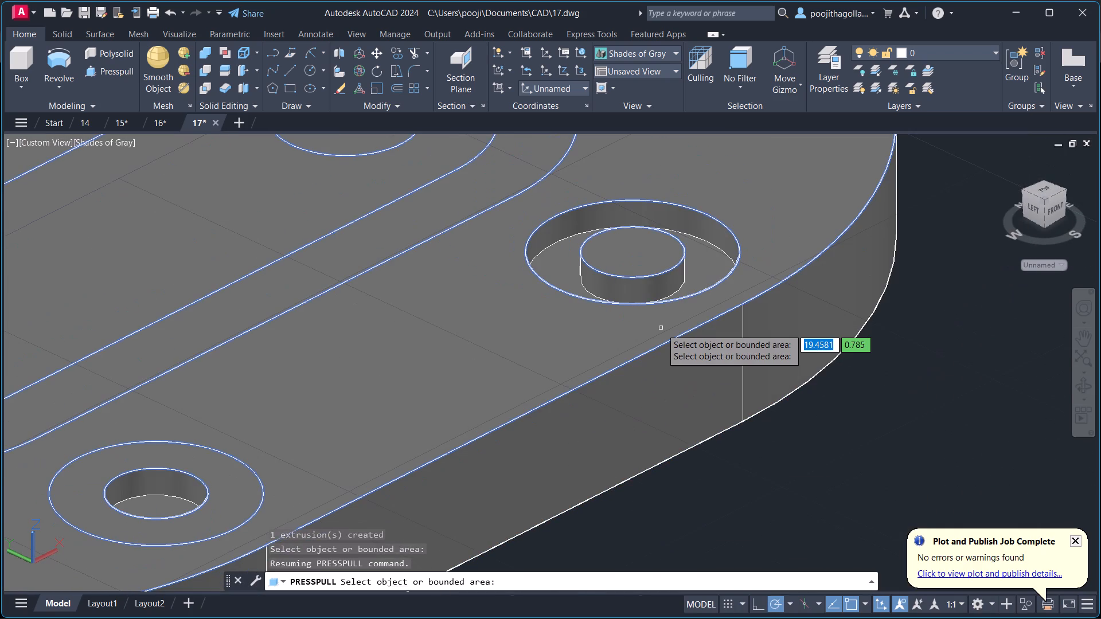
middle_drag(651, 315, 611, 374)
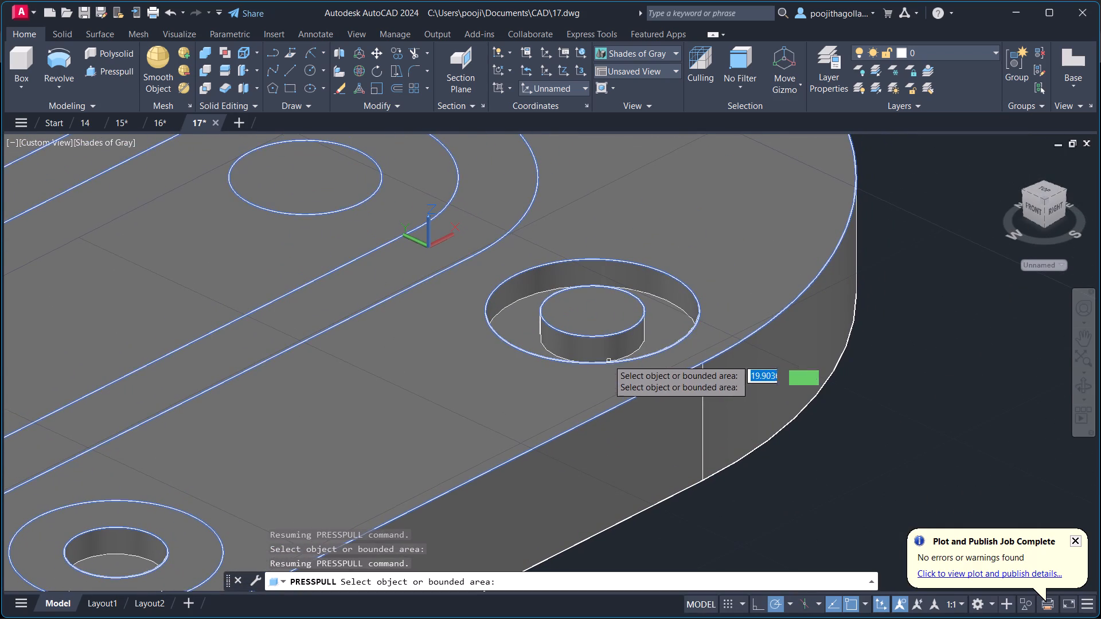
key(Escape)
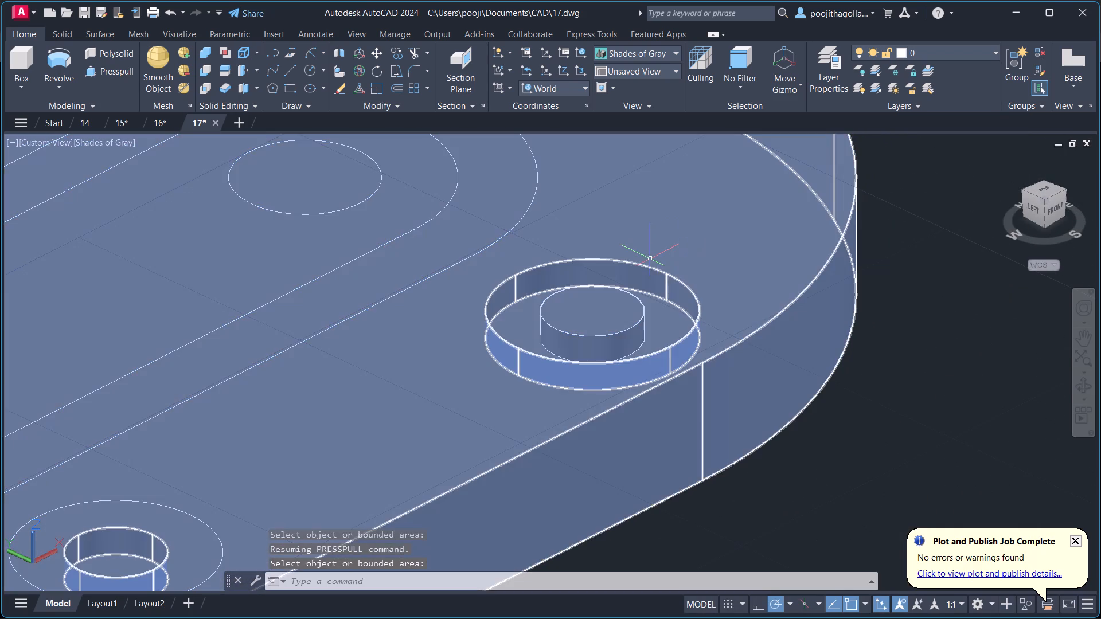
Undo the last group of Presspull operations, including the counterbore recess at the front right-end hole.
key(ctrl+z)
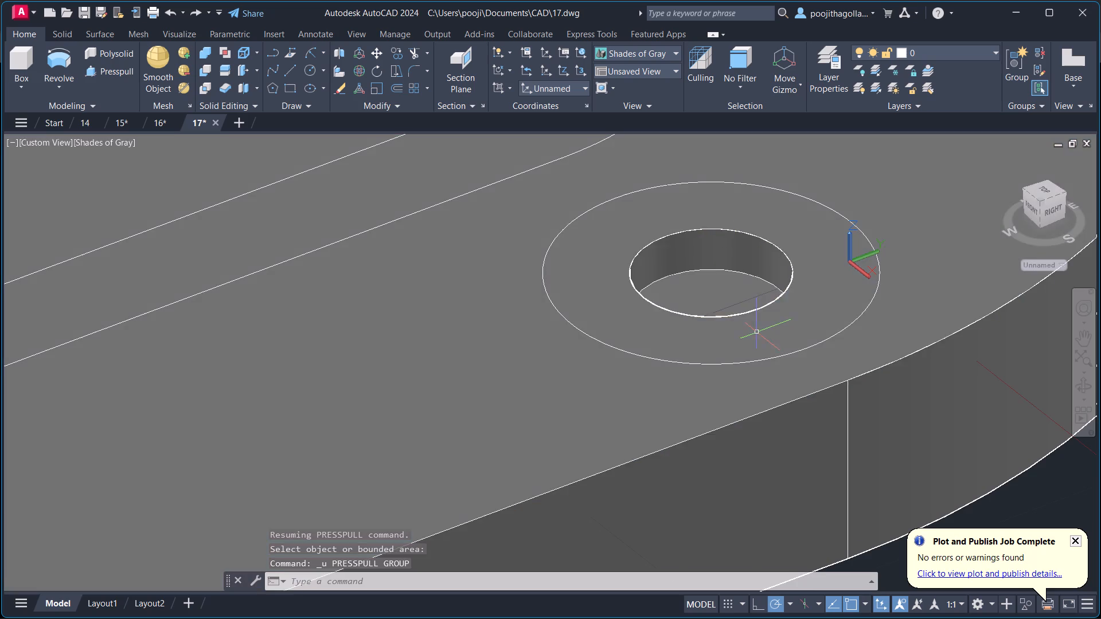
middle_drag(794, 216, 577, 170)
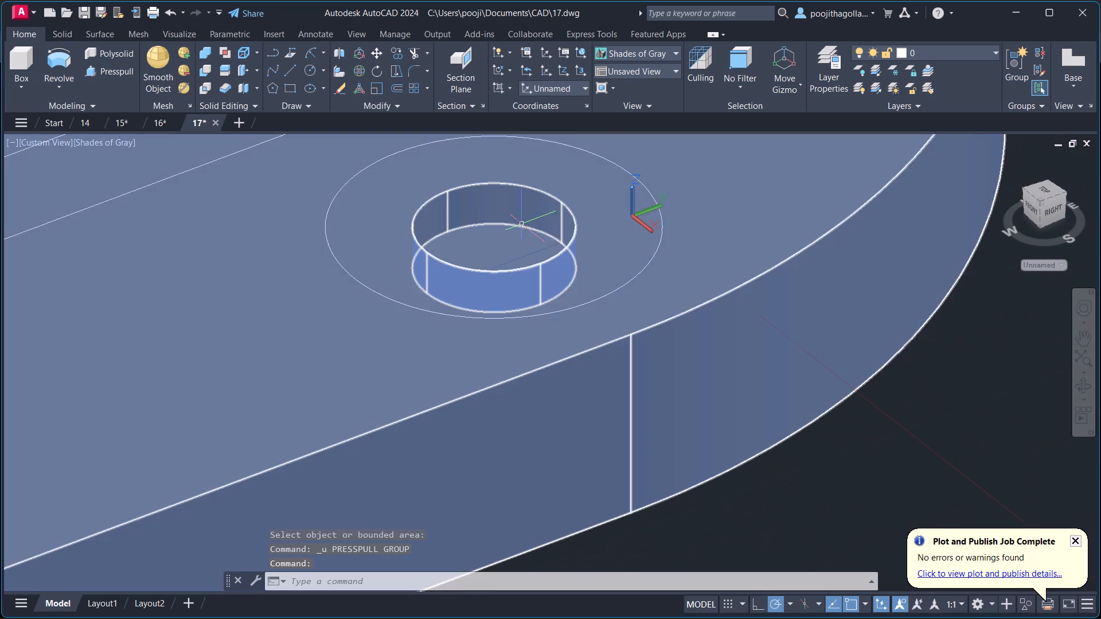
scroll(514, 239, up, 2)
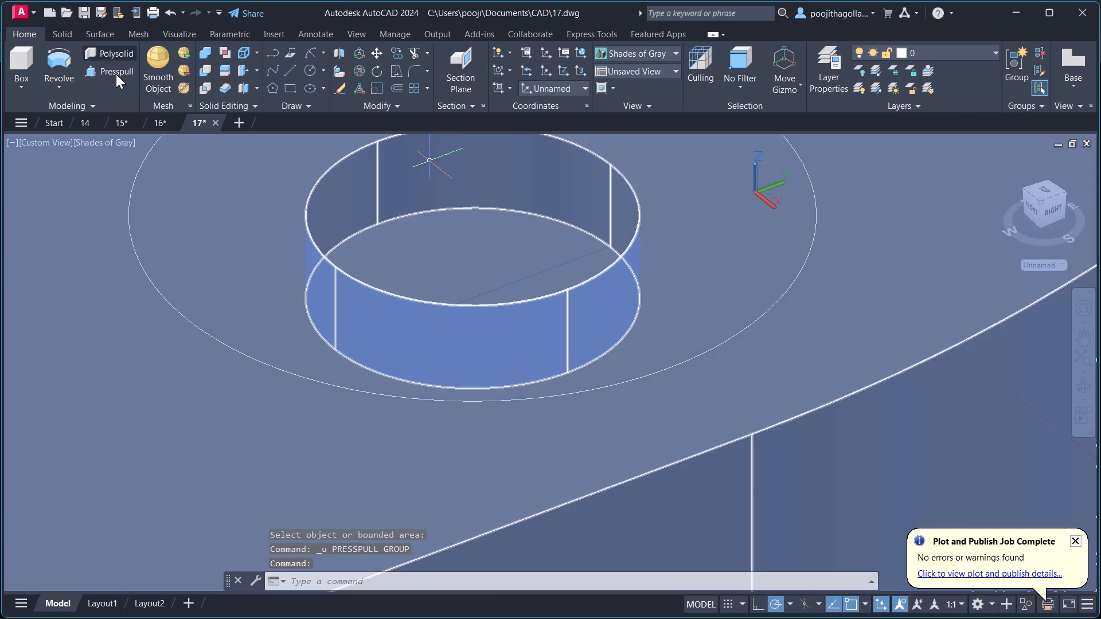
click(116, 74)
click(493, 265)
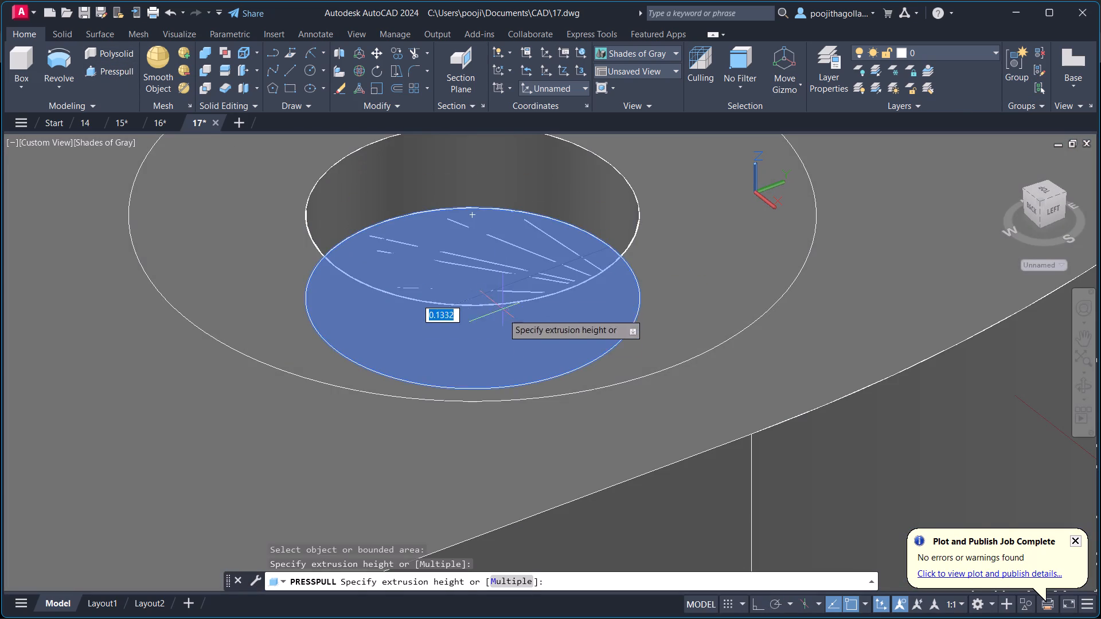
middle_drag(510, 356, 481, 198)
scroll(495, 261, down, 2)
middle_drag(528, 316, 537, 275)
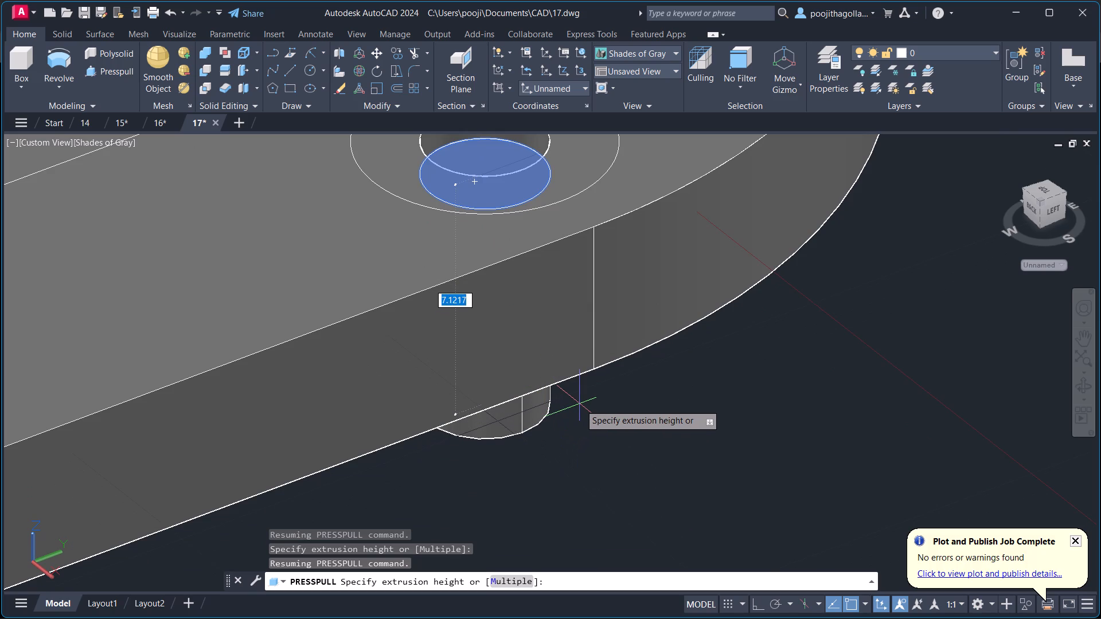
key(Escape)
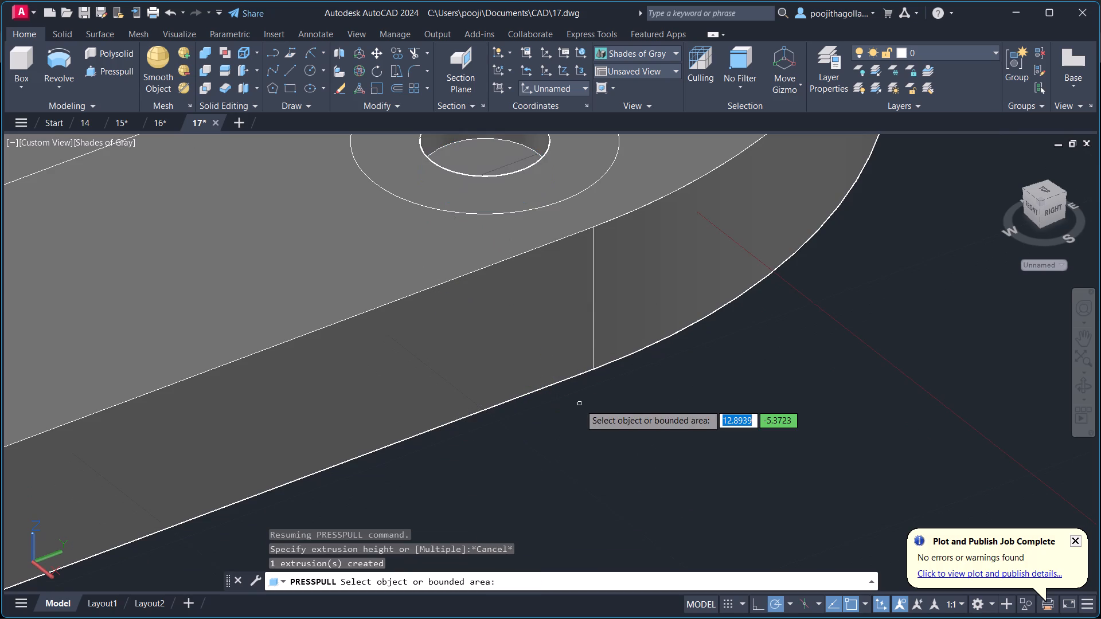
Undo the remaining presspulls of the small inner circles, back to the plain base plate with the hole outlines.
key(ctrl+z)
key(ctrl+z)
key(Escape)
key(ctrl+z)
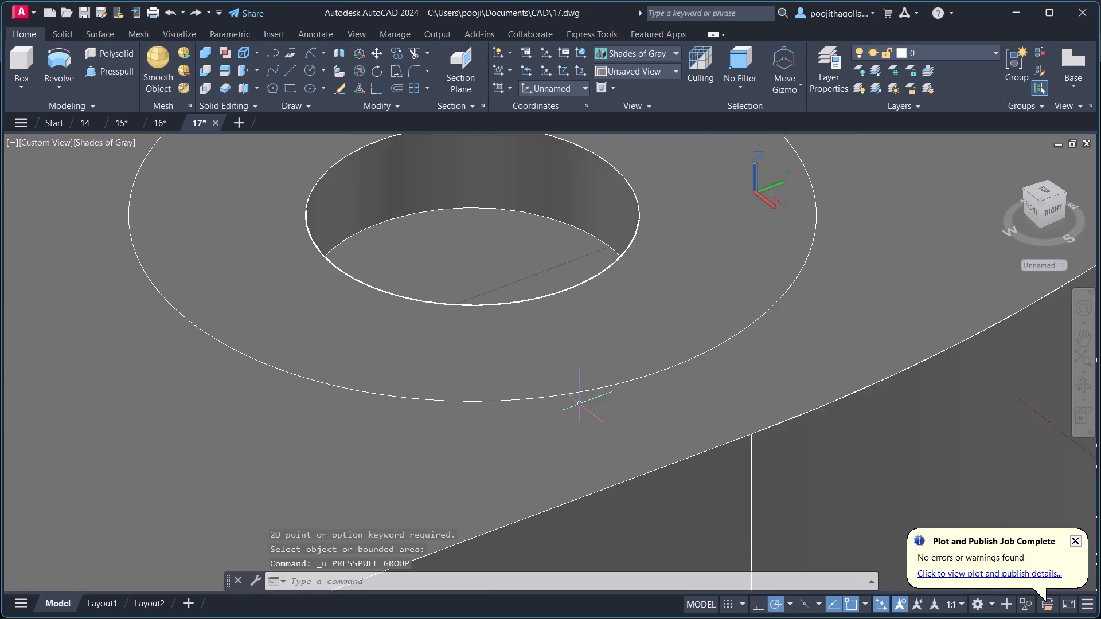
key(ctrl+z)
key(ctrl+z)
key(ctrl+z)
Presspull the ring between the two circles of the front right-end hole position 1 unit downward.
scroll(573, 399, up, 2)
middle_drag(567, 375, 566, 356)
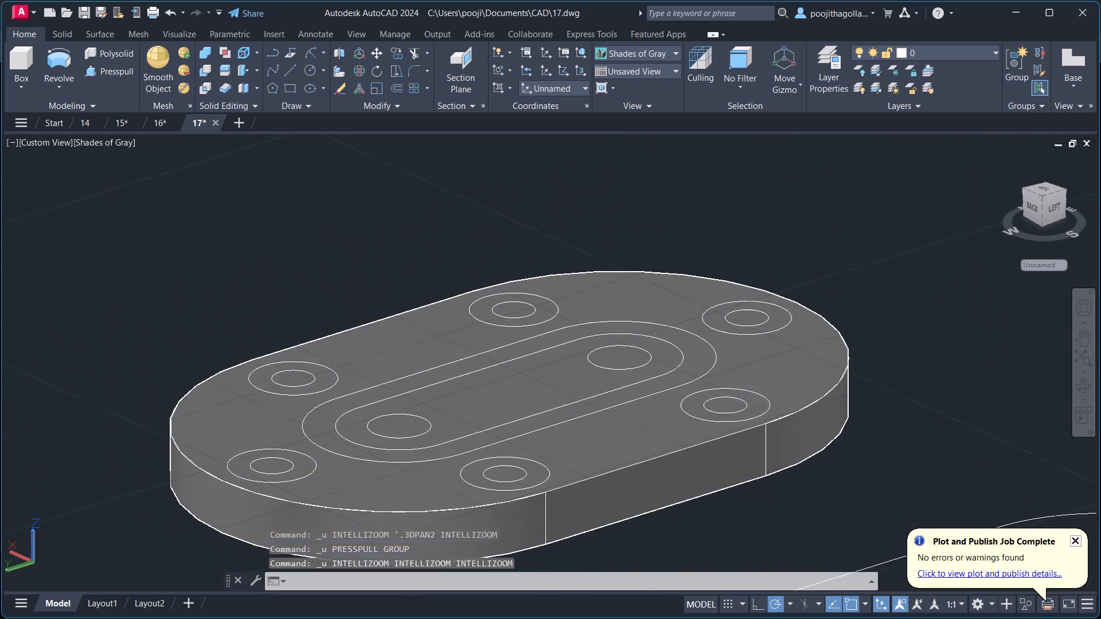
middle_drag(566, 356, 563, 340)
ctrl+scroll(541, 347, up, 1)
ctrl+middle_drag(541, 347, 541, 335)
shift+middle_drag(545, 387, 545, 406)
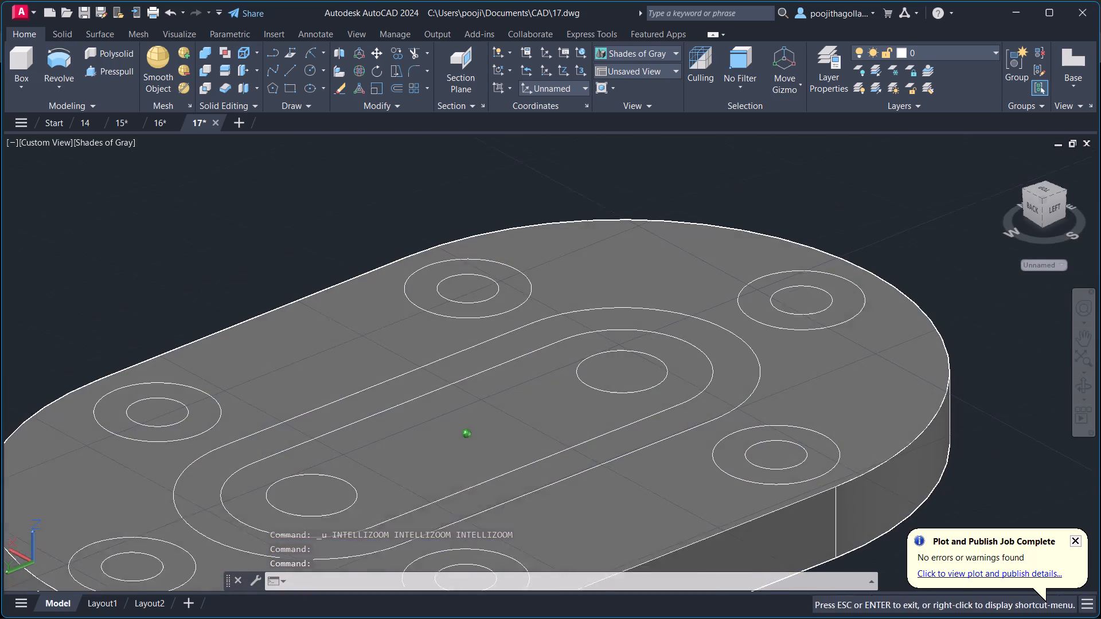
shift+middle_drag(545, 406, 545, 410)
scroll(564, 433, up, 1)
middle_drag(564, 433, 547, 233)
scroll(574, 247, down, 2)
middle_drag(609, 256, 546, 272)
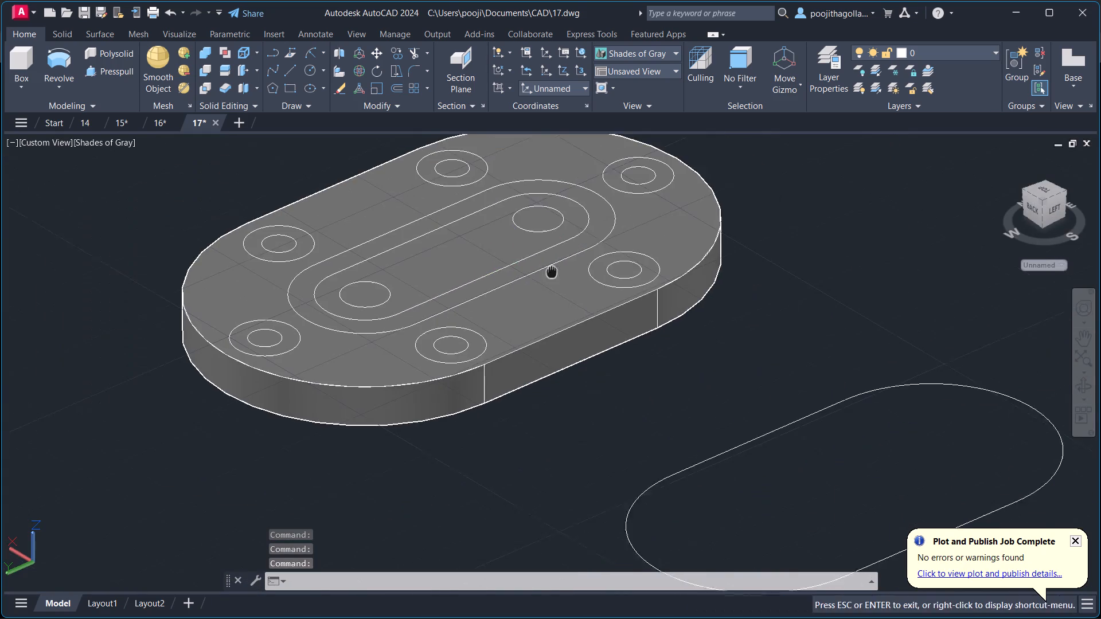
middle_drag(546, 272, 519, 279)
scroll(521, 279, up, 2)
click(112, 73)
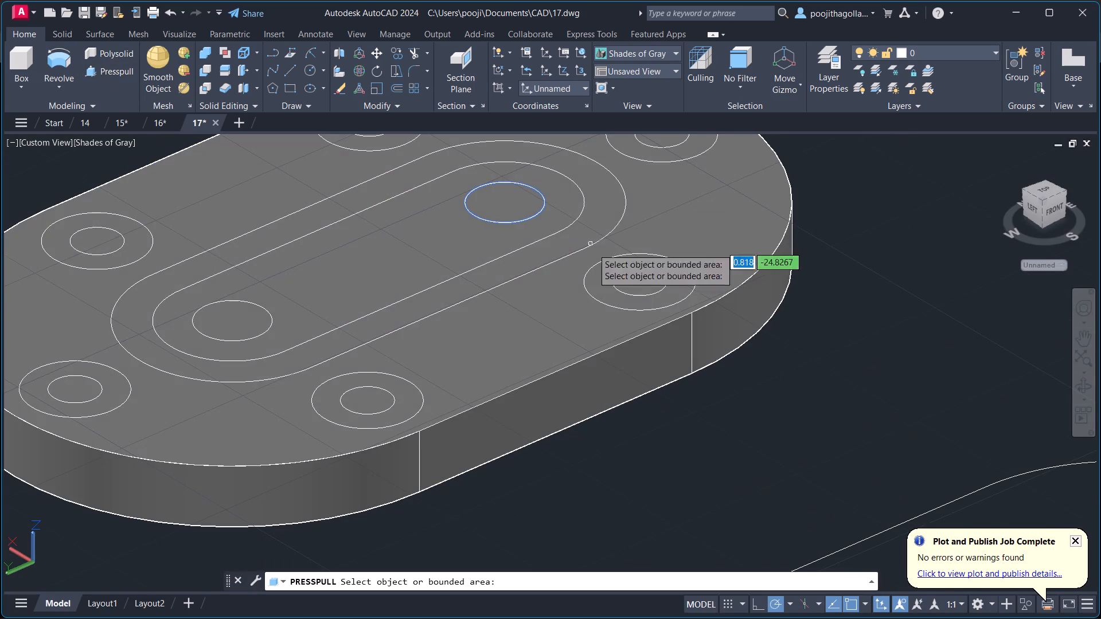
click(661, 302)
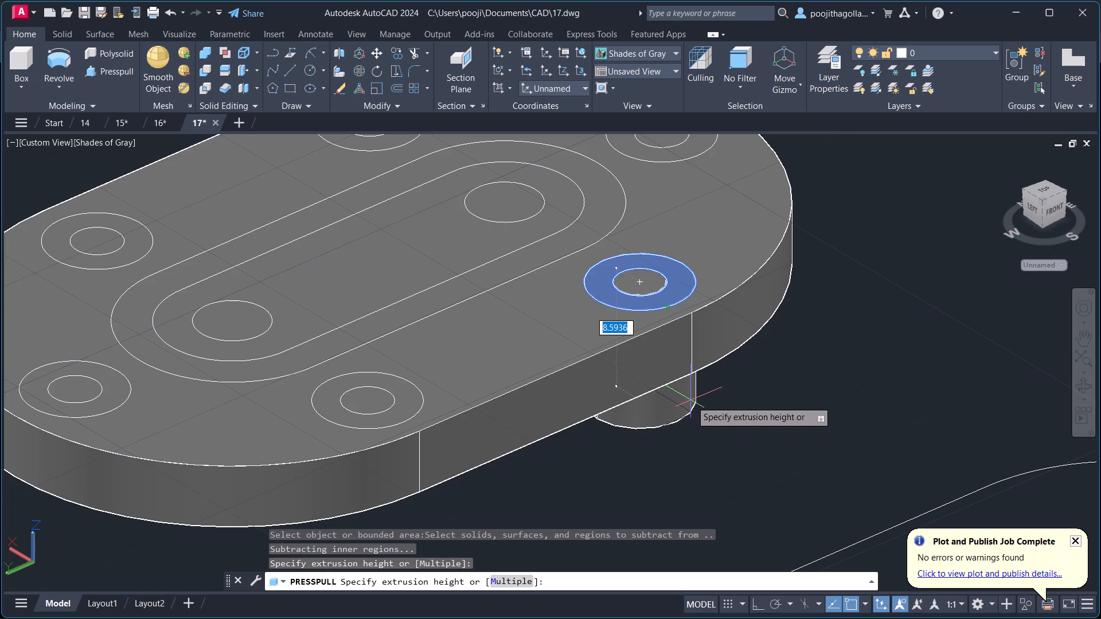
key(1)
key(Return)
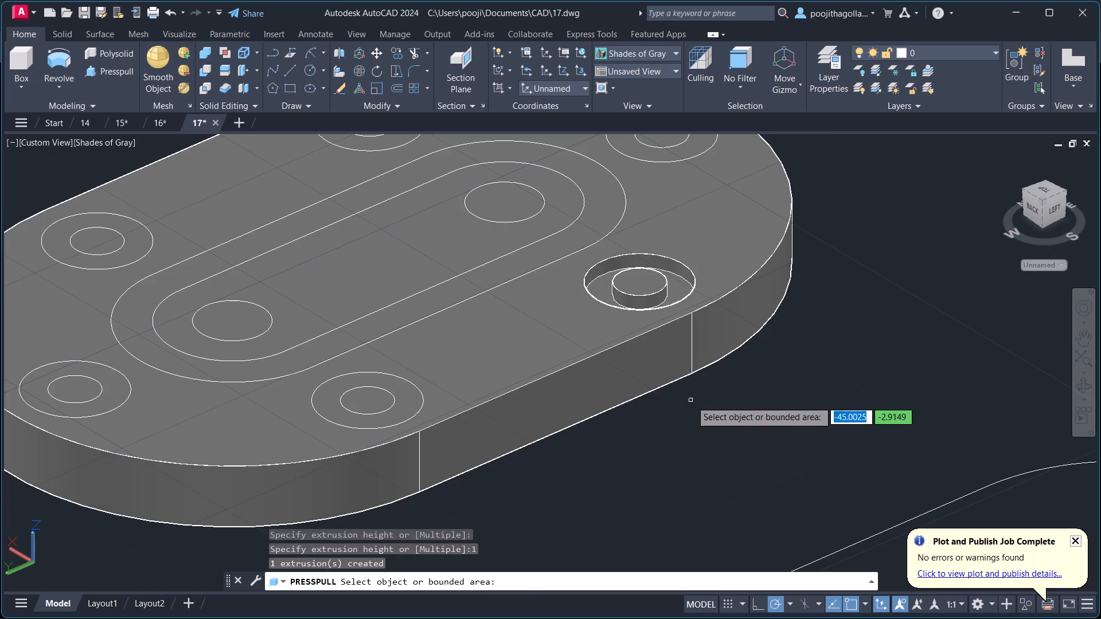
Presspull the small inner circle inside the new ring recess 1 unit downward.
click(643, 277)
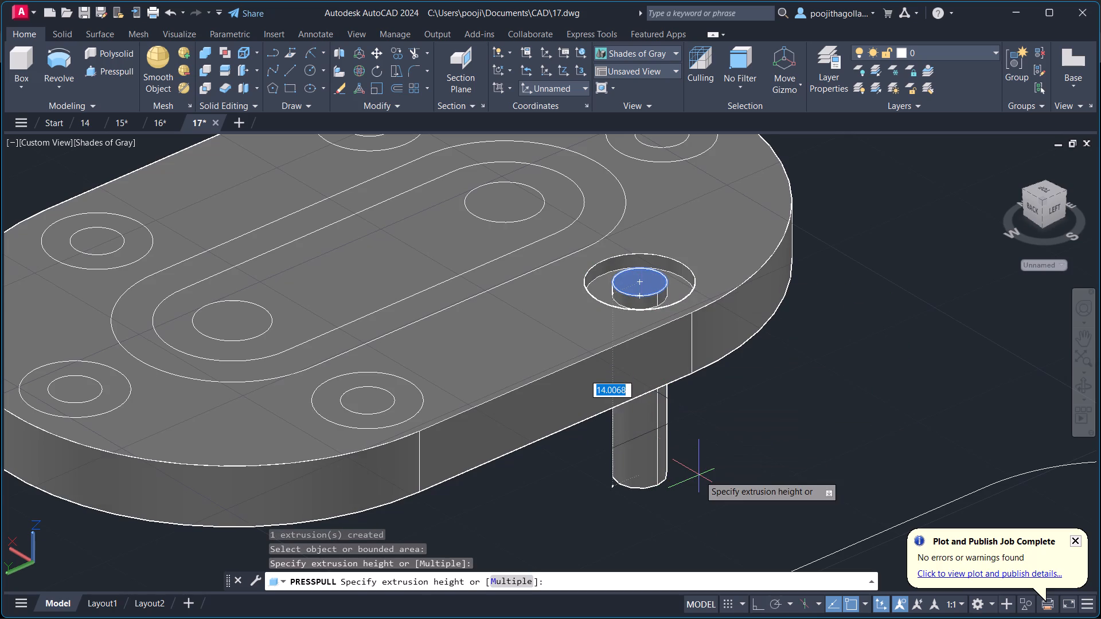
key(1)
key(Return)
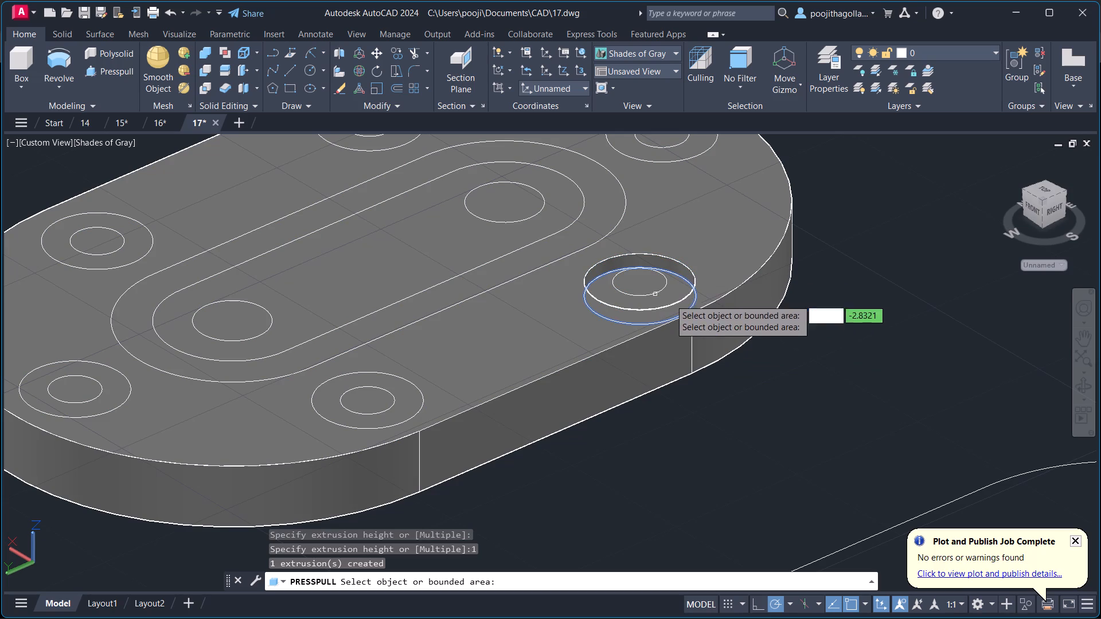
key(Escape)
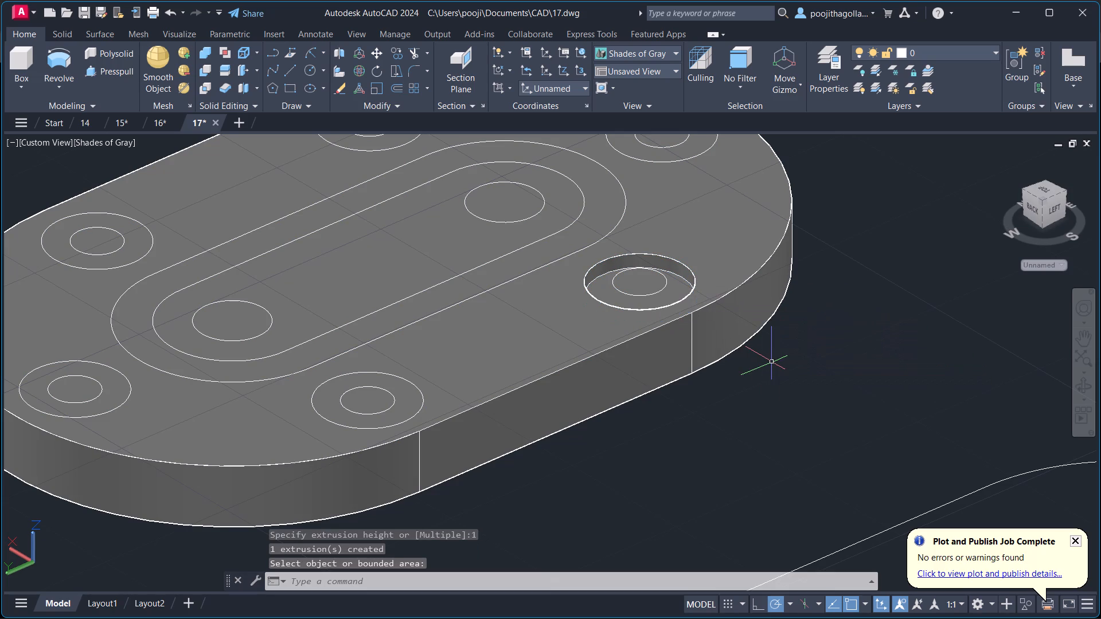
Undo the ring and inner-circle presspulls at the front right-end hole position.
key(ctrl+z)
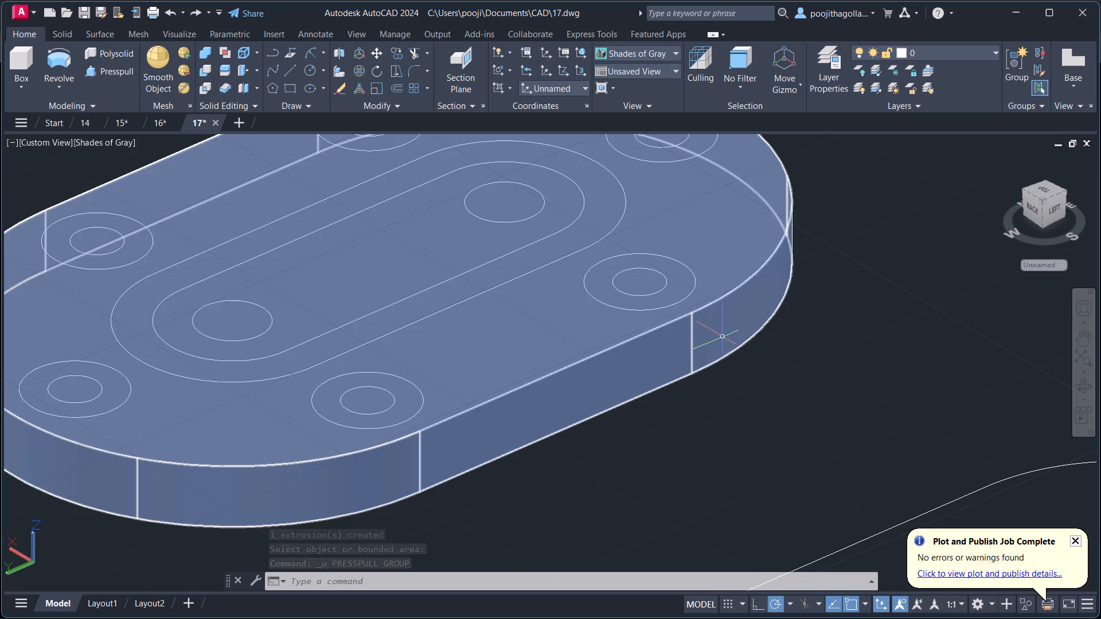
Switch the visual style to 2D Wireframe.
scroll(714, 327, up, 1)
middle_drag(653, 284, 664, 341)
scroll(664, 341, up, 1)
scroll(654, 350, down, 2)
scroll(690, 402, down, 2)
scroll(671, 389, up, 1)
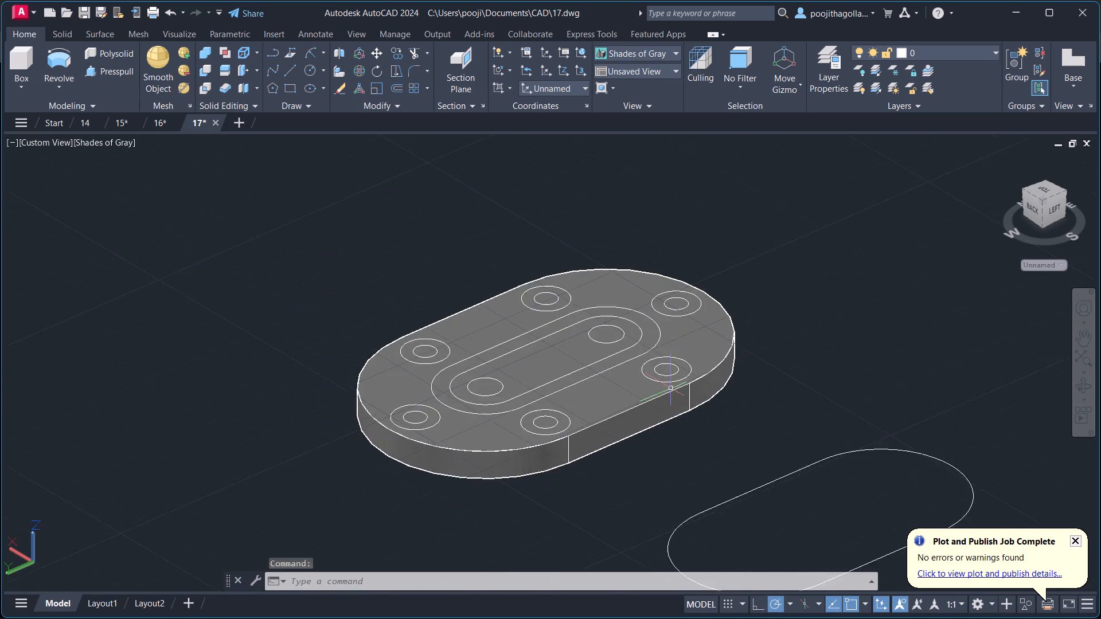
scroll(671, 389, up, 2)
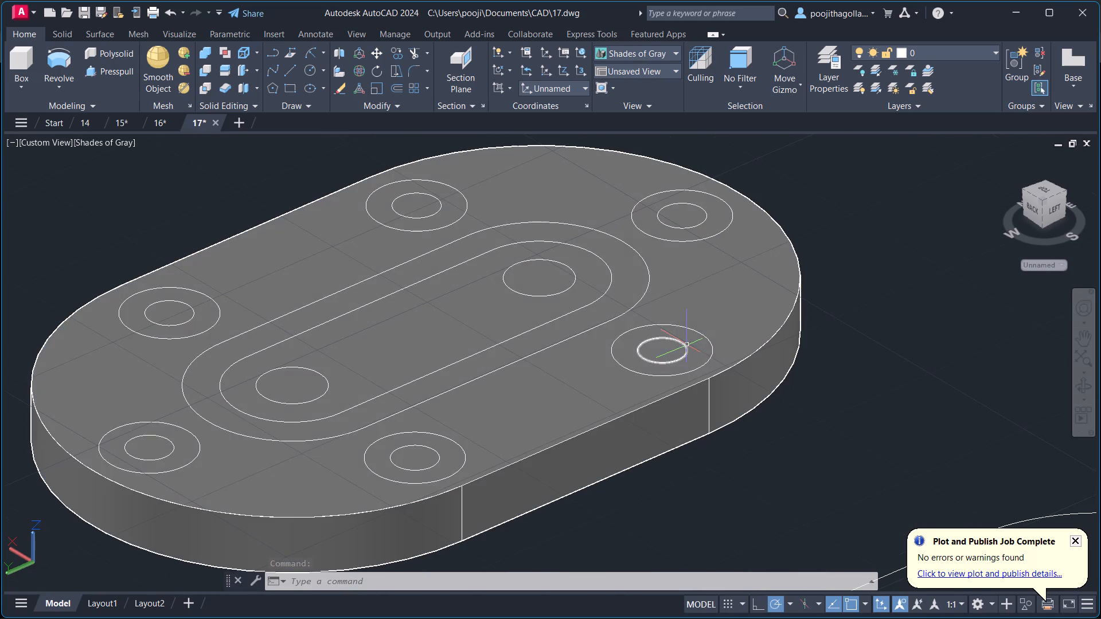
click(684, 346)
scroll(654, 258, up, 2)
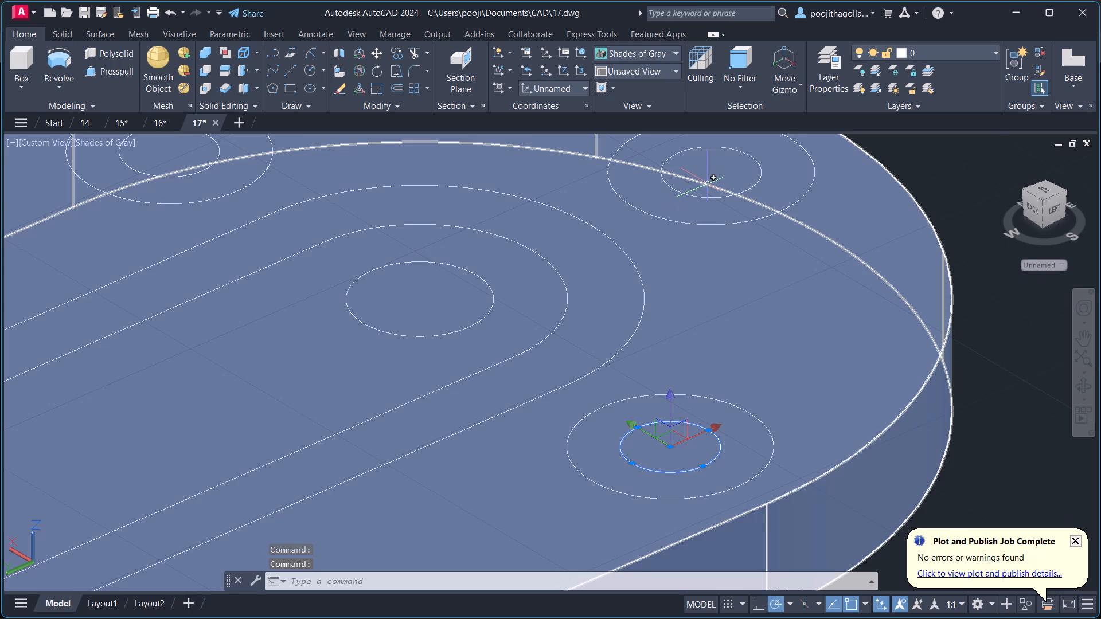
click(89, 145)
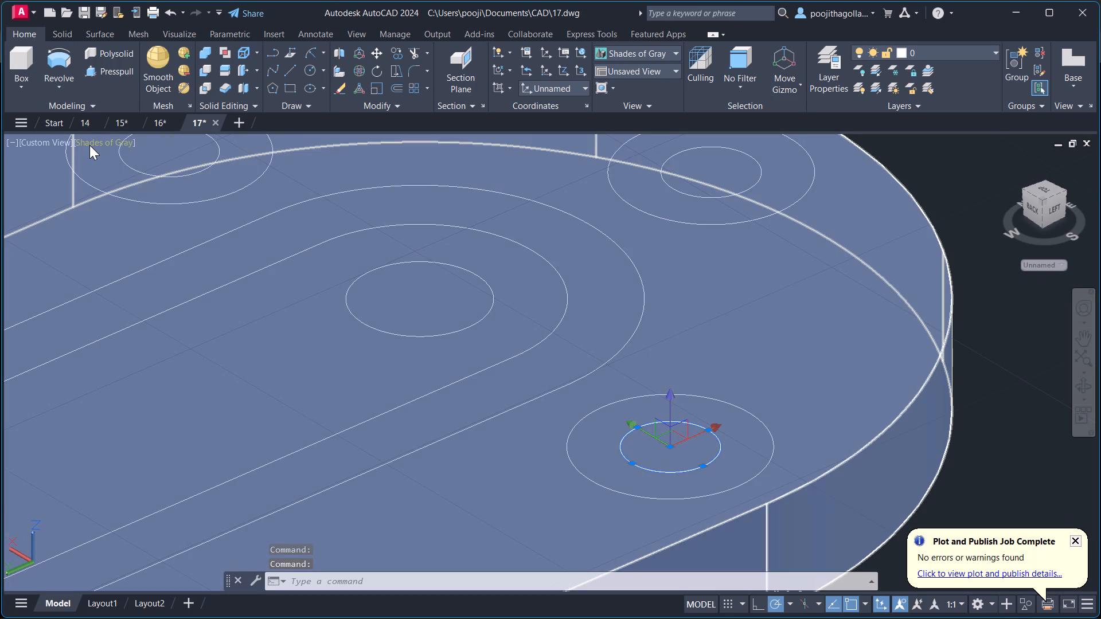
click(143, 180)
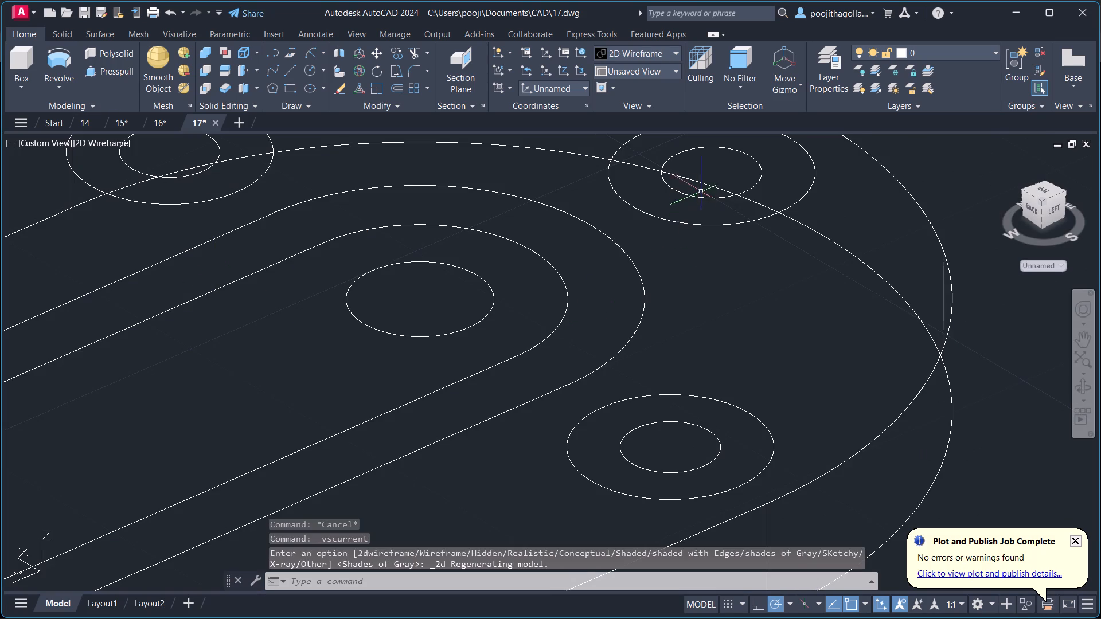
Copy the small inner circles of all six hole positions to the empty space about 91 units beyond the plate's right end.
click(703, 198)
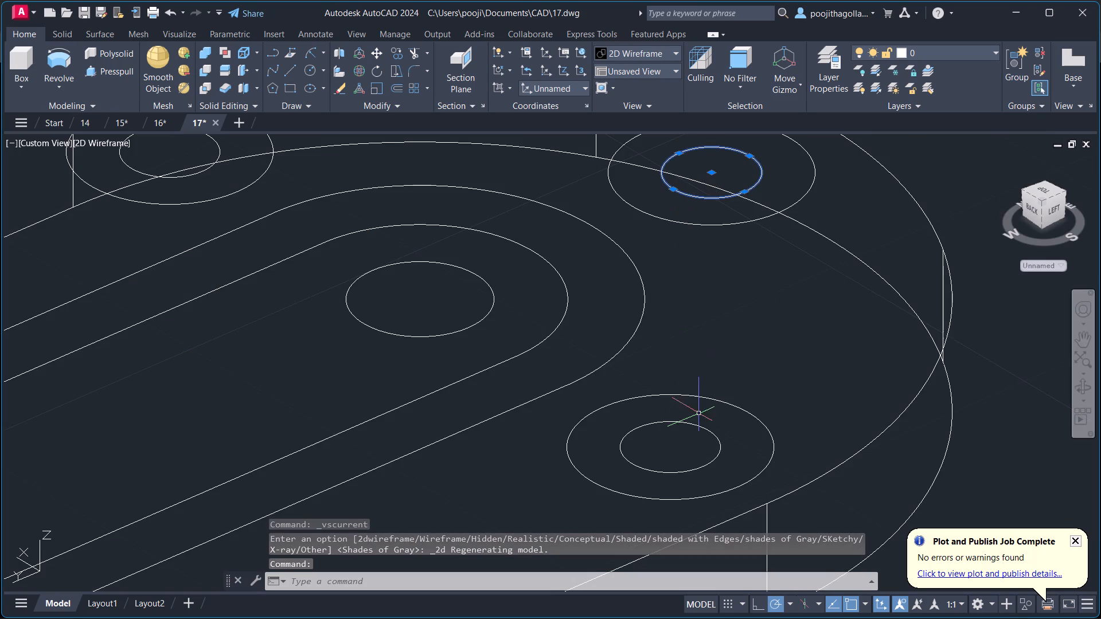
click(701, 428)
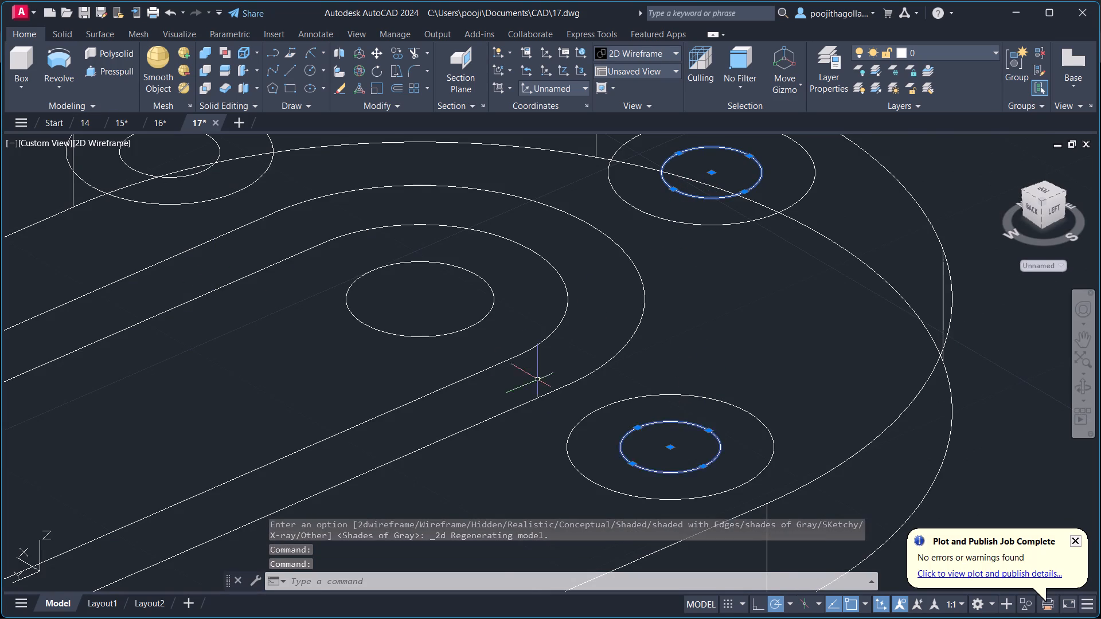
scroll(517, 367, down, 3)
scroll(420, 319, up, 3)
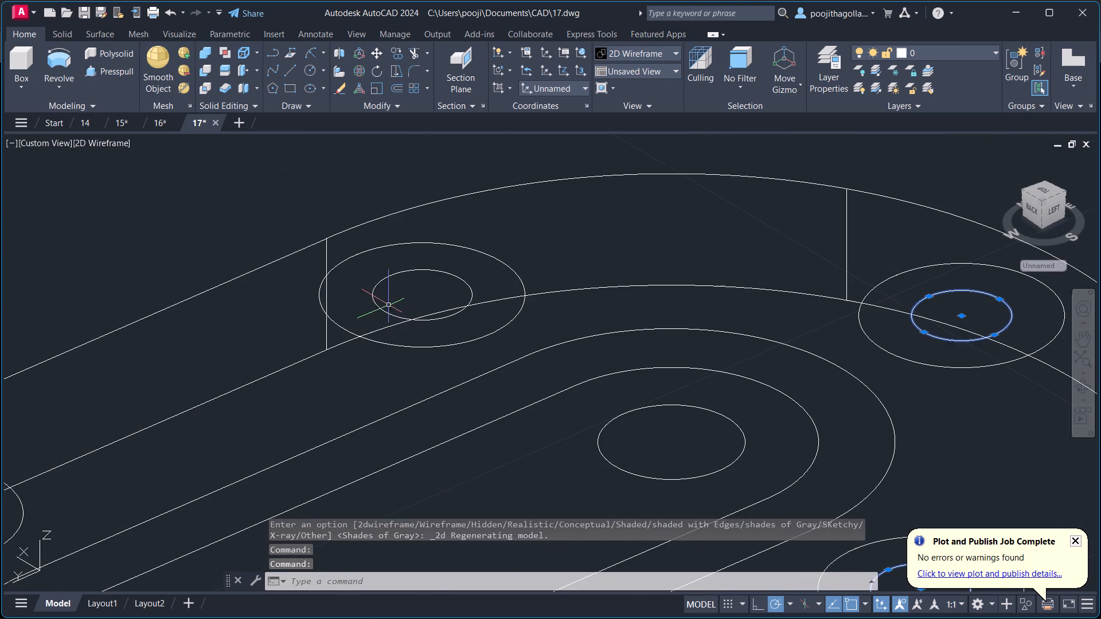
click(382, 306)
click(352, 315)
scroll(302, 415, down, 2)
scroll(182, 441, up, 1)
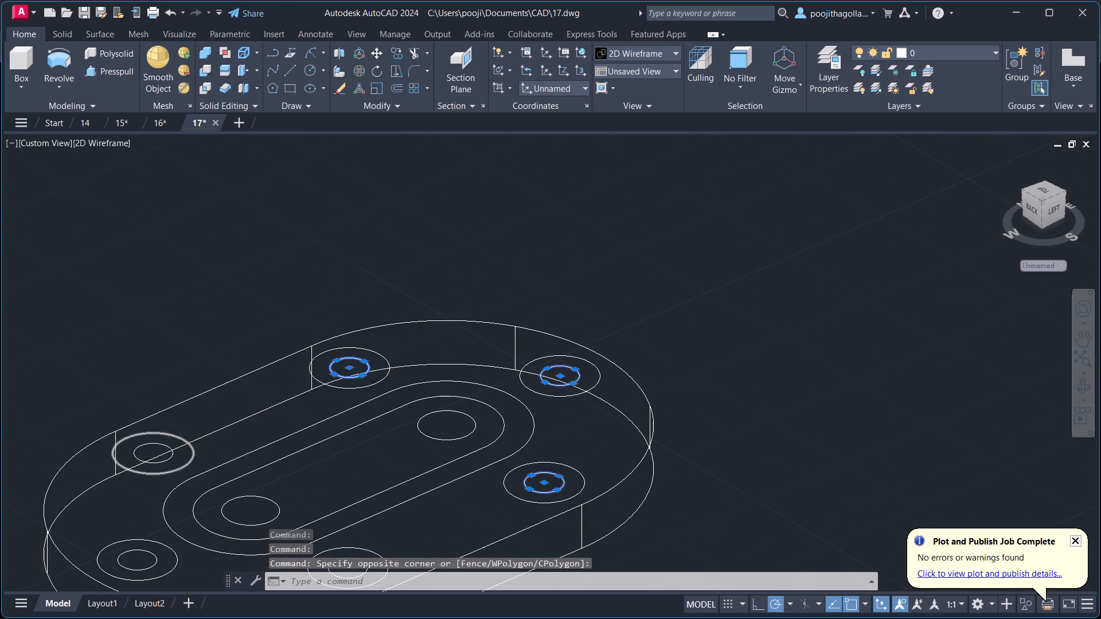
scroll(182, 441, up, 2)
click(120, 444)
click(68, 484)
scroll(261, 443, down, 4)
middle_drag(347, 496, 385, 373)
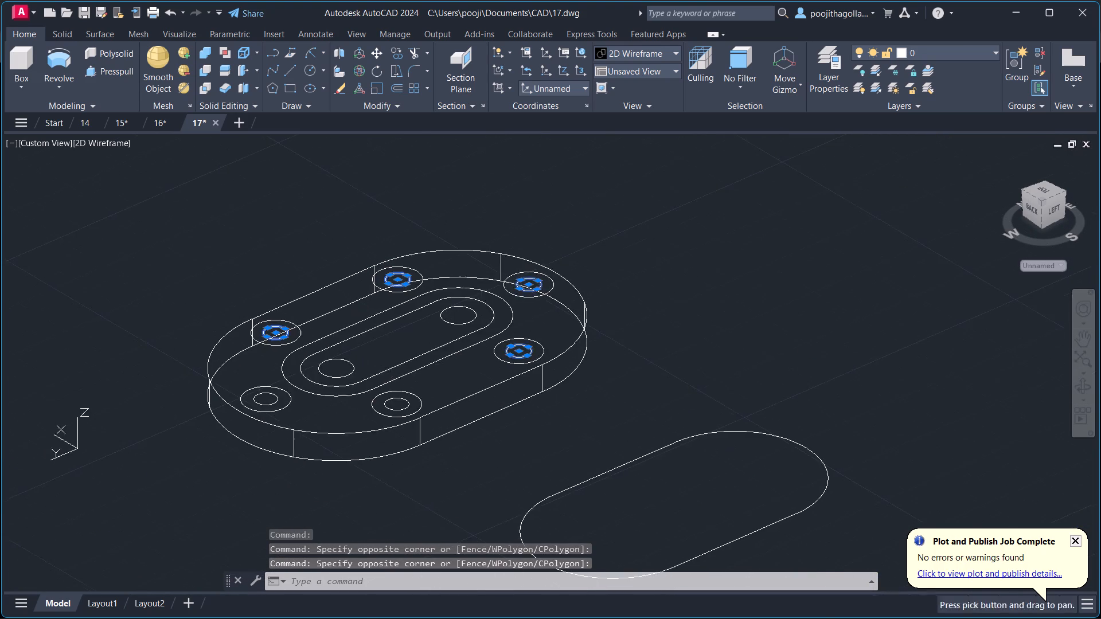
scroll(247, 425, up, 3)
click(372, 297)
click(331, 343)
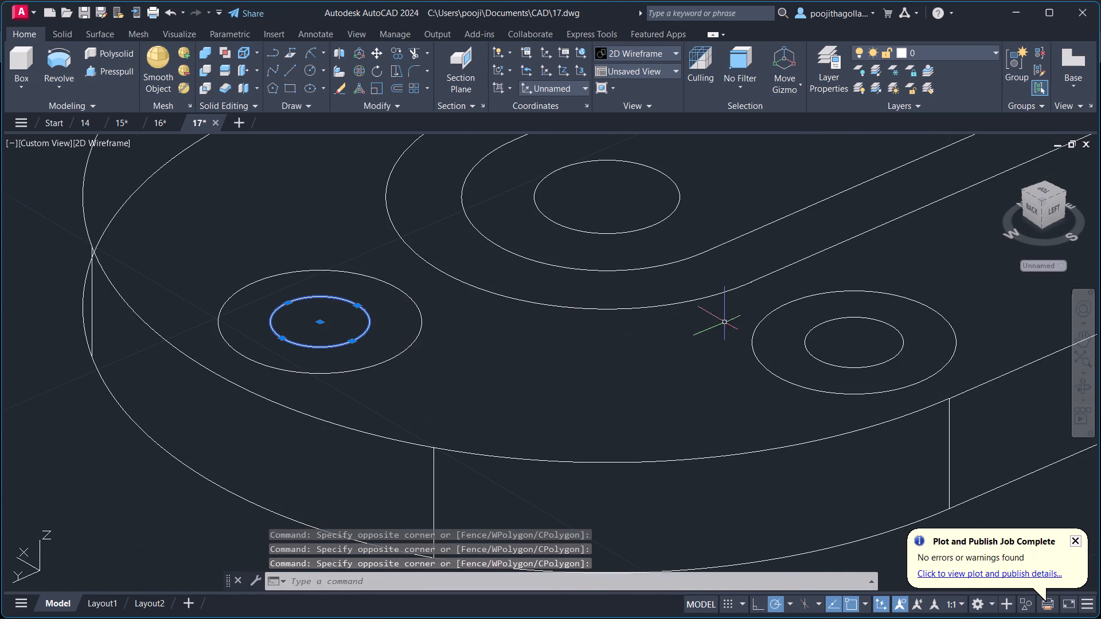
scroll(799, 319, up, 1)
click(971, 315)
click(880, 399)
scroll(889, 390, down, 4)
middle_drag(907, 362, 779, 426)
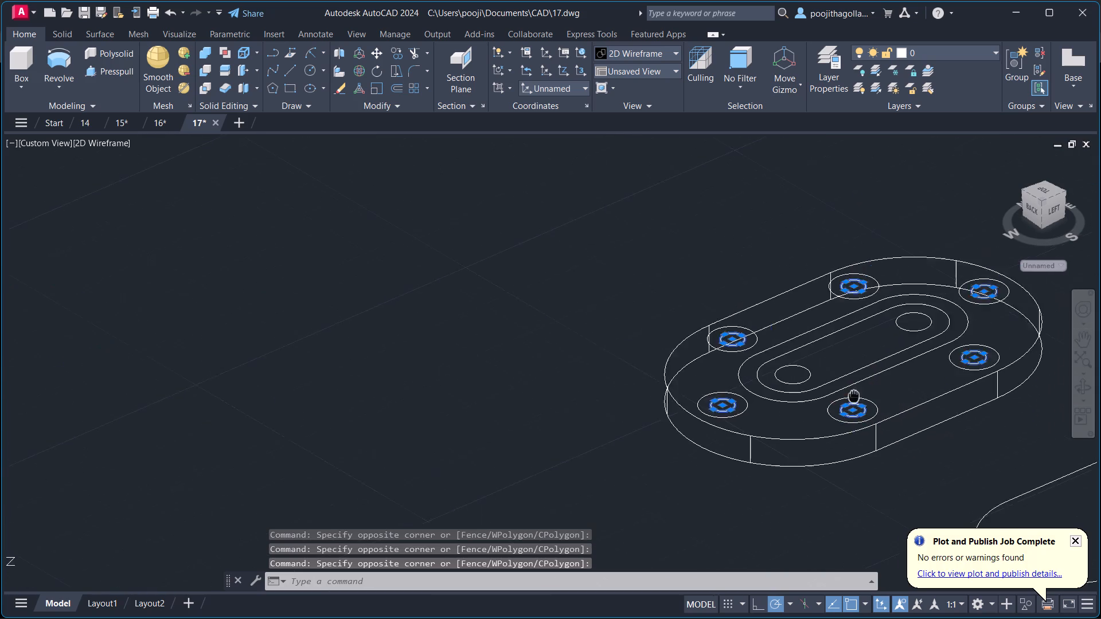
middle_drag(779, 426, 439, 442)
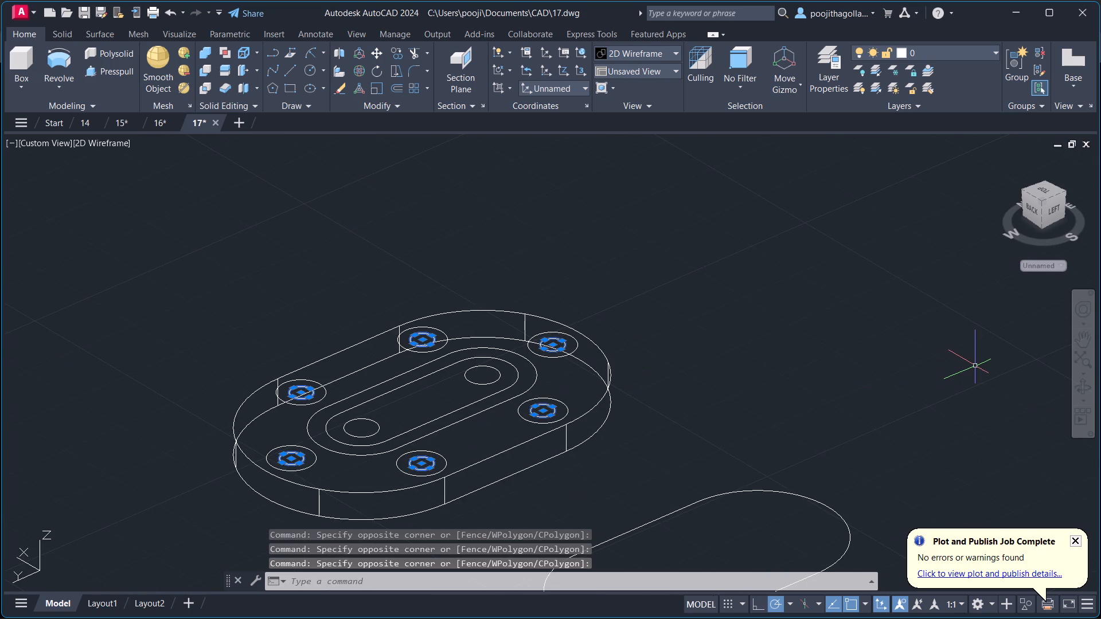
text(co)
key(Return)
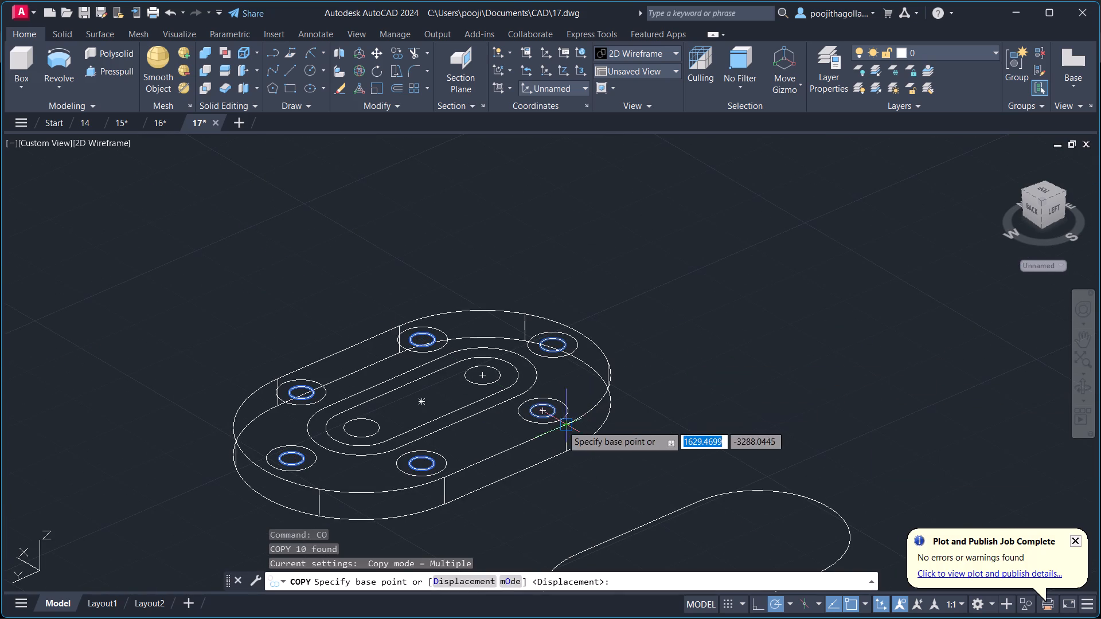
click(549, 408)
scroll(934, 214, down, 1)
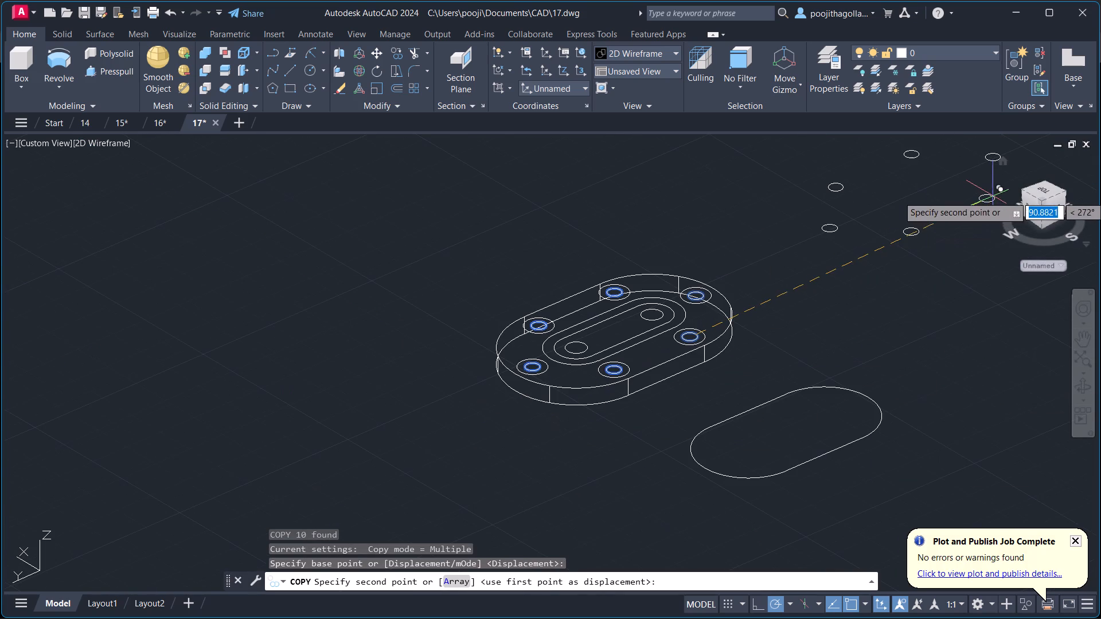
click(993, 196)
key(Escape)
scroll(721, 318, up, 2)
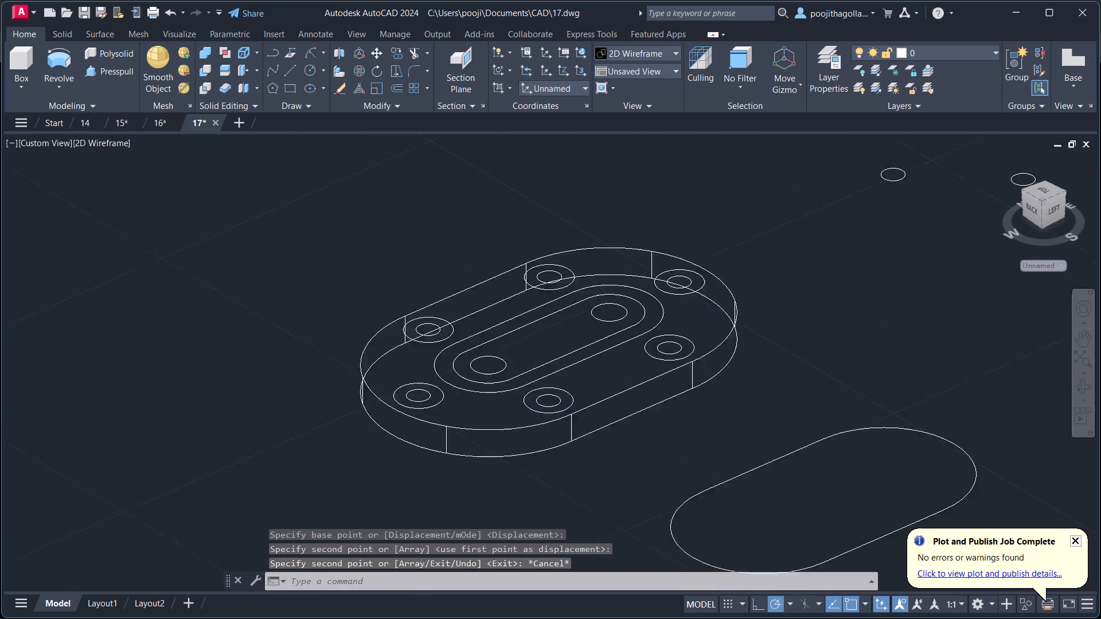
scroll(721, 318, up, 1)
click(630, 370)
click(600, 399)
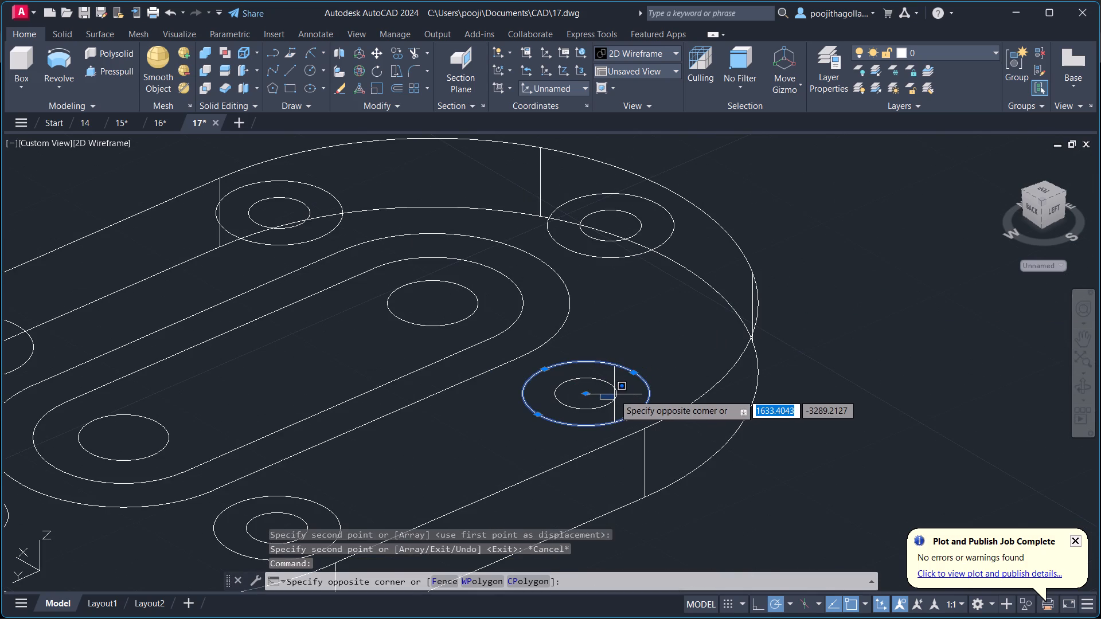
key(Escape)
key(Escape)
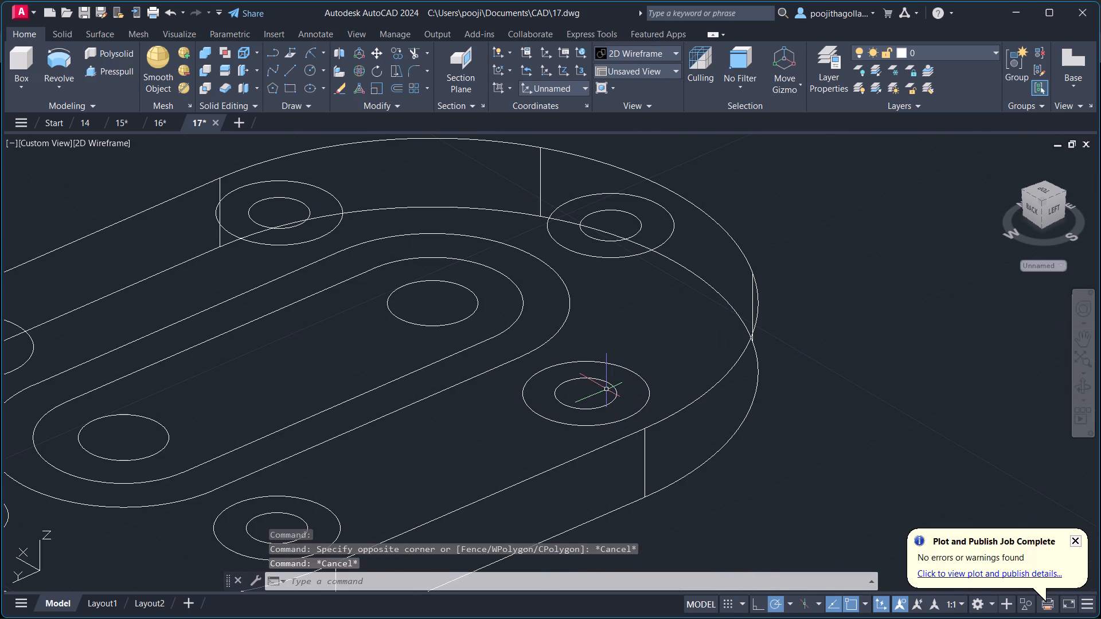
Delete the small inner circles at the plate's six hole positions, keeping the larger circles around them.
click(611, 382)
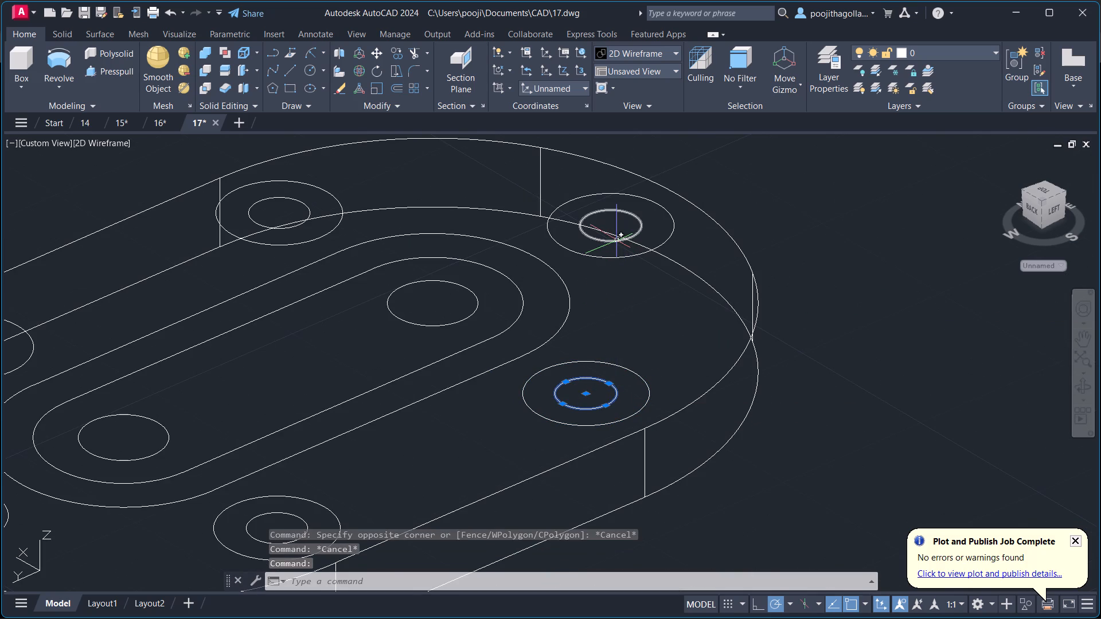
click(616, 240)
scroll(280, 202, up, 2)
click(282, 188)
scroll(192, 279, down, 1)
click(198, 232)
scroll(161, 308, down, 2)
middle_drag(170, 330, 370, 295)
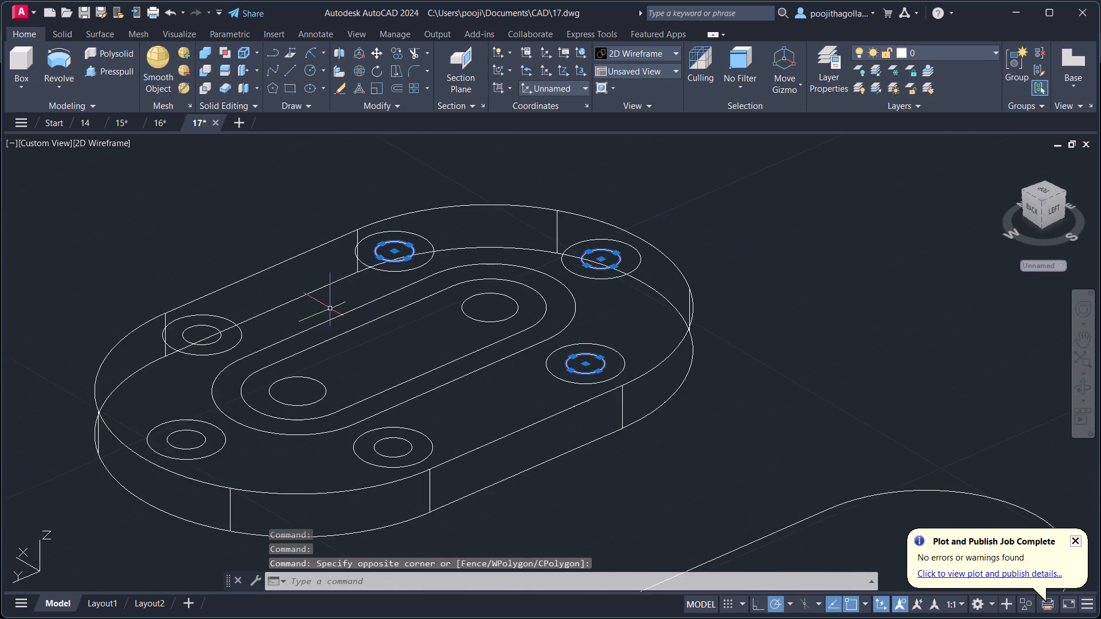
scroll(175, 326, up, 2)
click(271, 315)
click(229, 343)
scroll(280, 369, down, 2)
middle_drag(317, 385, 319, 380)
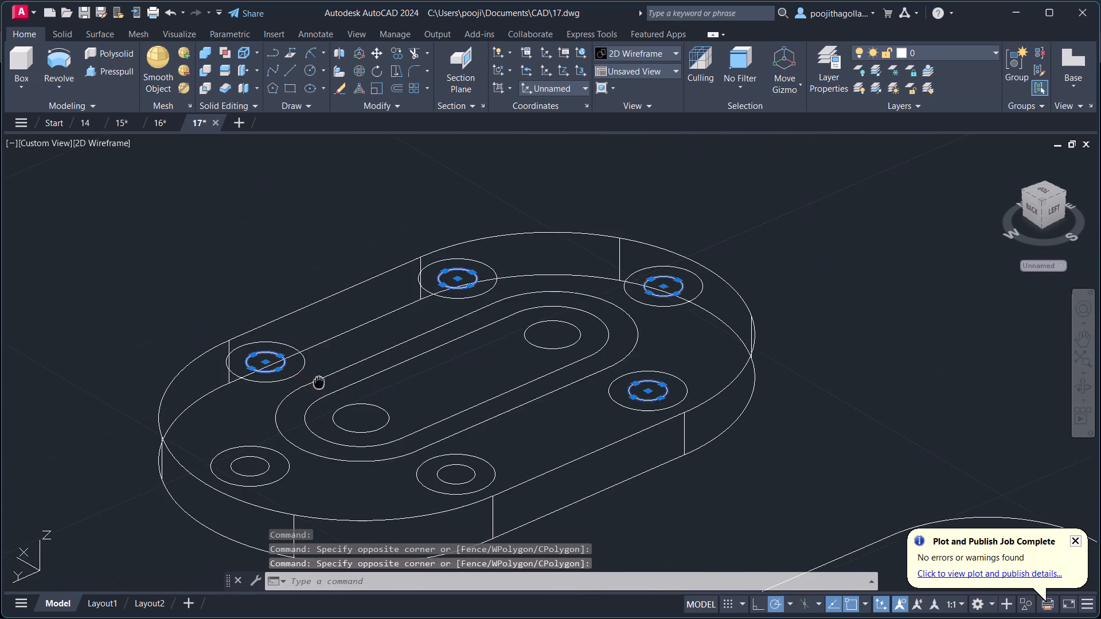
middle_drag(319, 380, 374, 283)
scroll(300, 373, up, 3)
click(341, 351)
click(264, 411)
scroll(555, 344, down, 3)
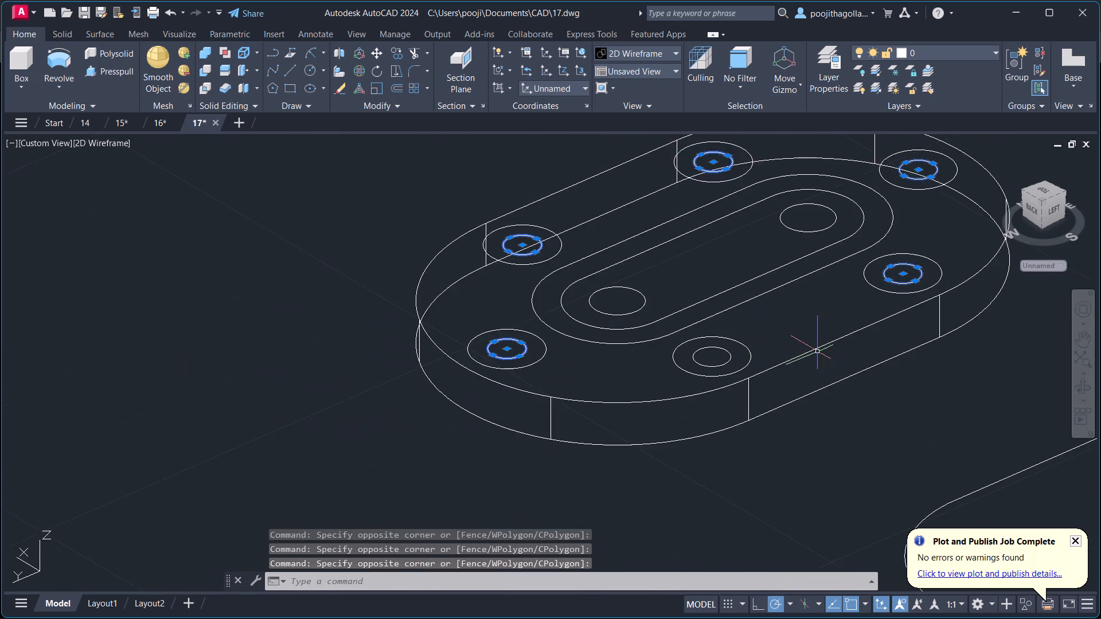
middle_drag(835, 349, 656, 369)
scroll(569, 361, up, 2)
click(516, 381)
click(482, 404)
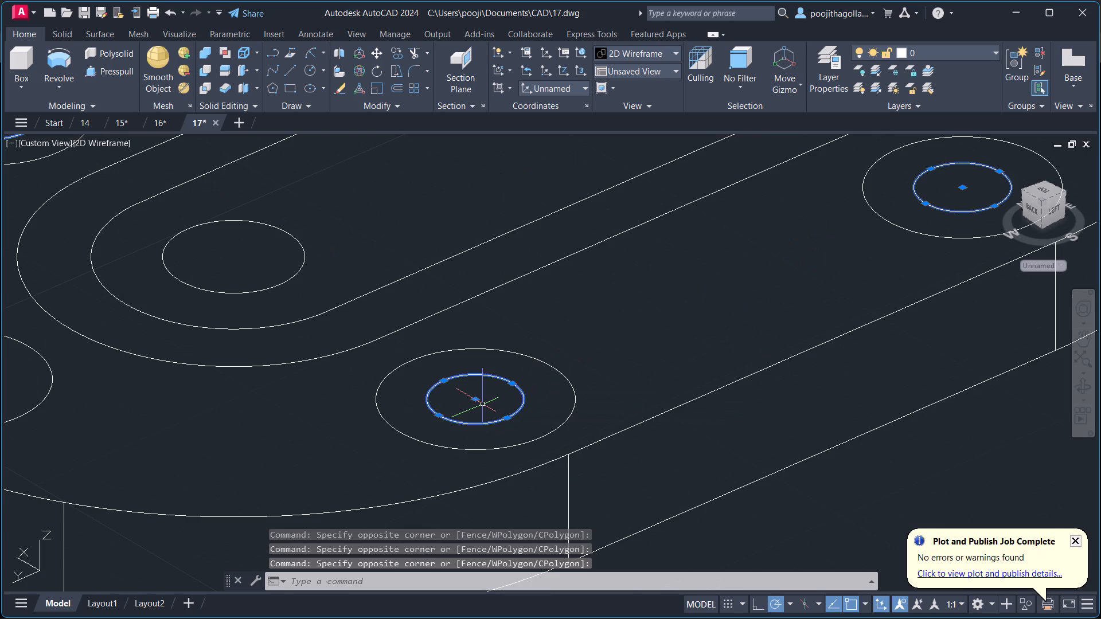
key(Delete)
Delete the leftover small inner circles at the rear and front right-end hole positions.
scroll(482, 404, down, 3)
middle_drag(679, 280, 654, 309)
scroll(678, 271, up, 4)
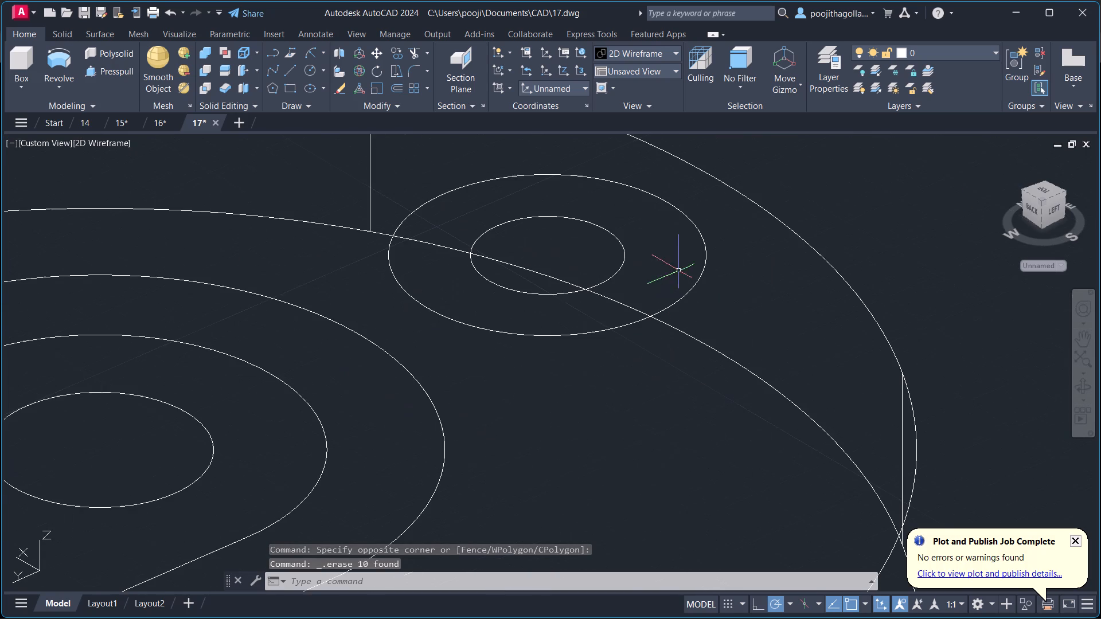
click(644, 231)
click(608, 257)
key(Delete)
scroll(630, 300, down, 4)
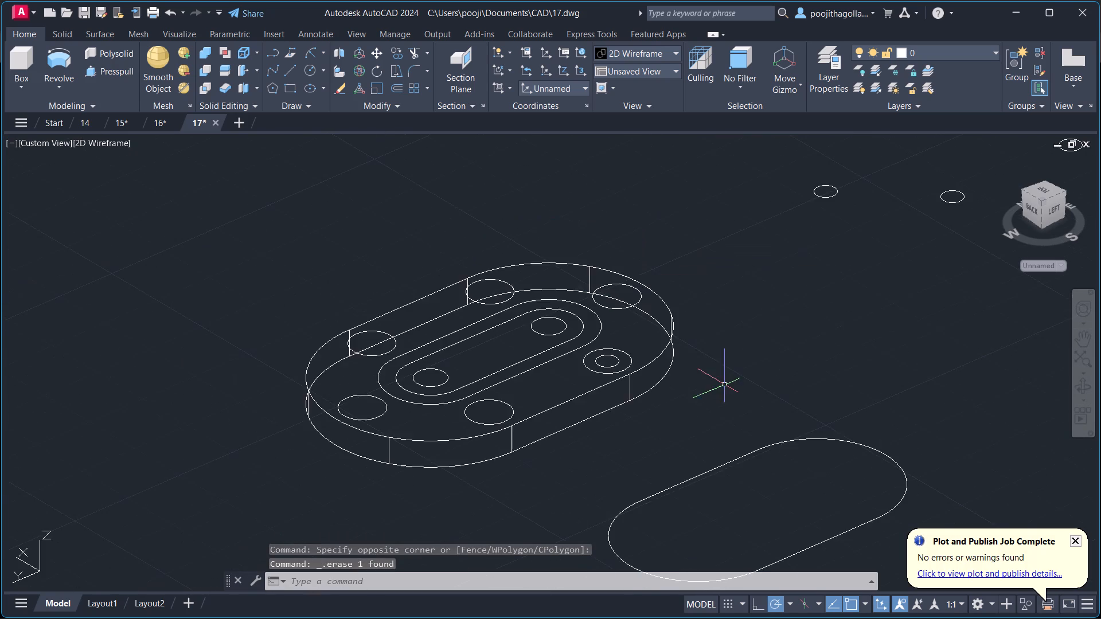
scroll(640, 365, up, 4)
click(543, 343)
click(469, 386)
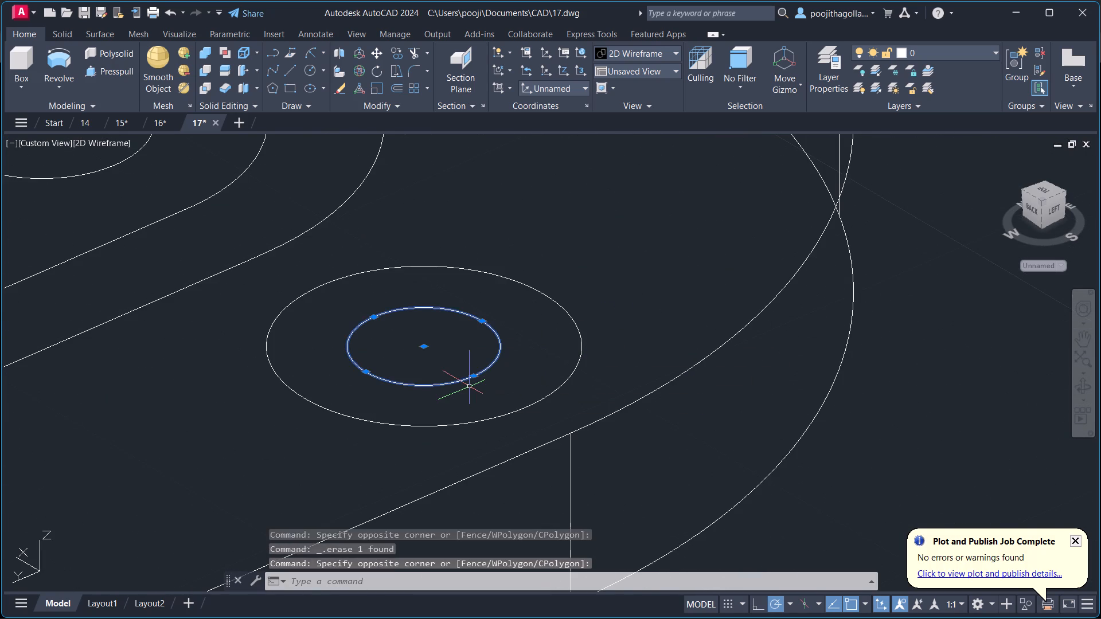
key(Delete)
scroll(469, 386, down, 5)
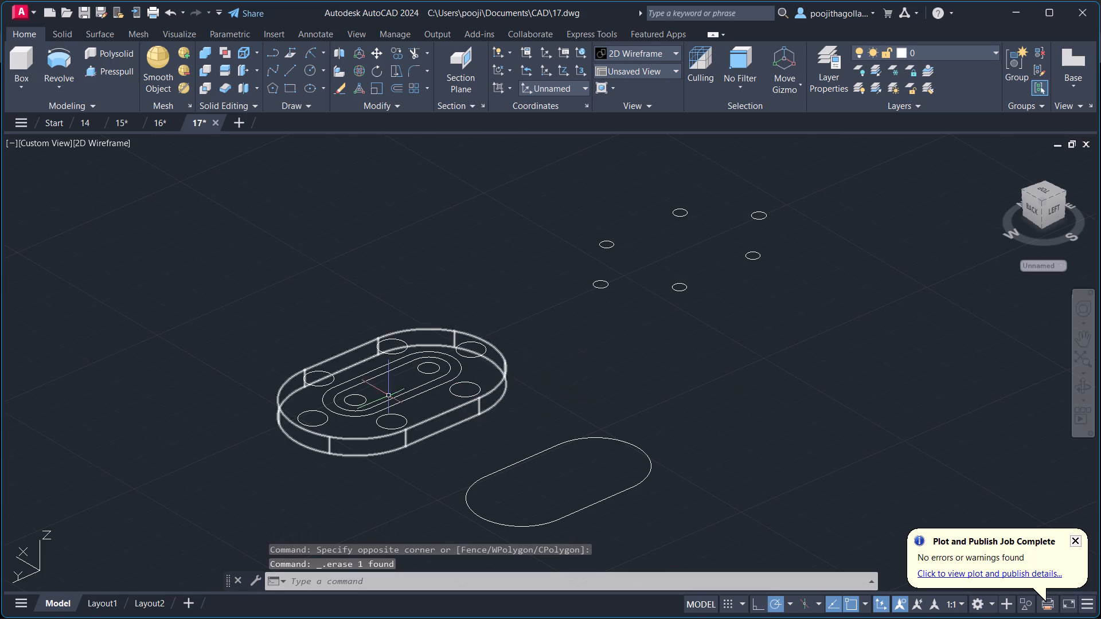
Switch the visual style to Shades of Gray.
click(89, 142)
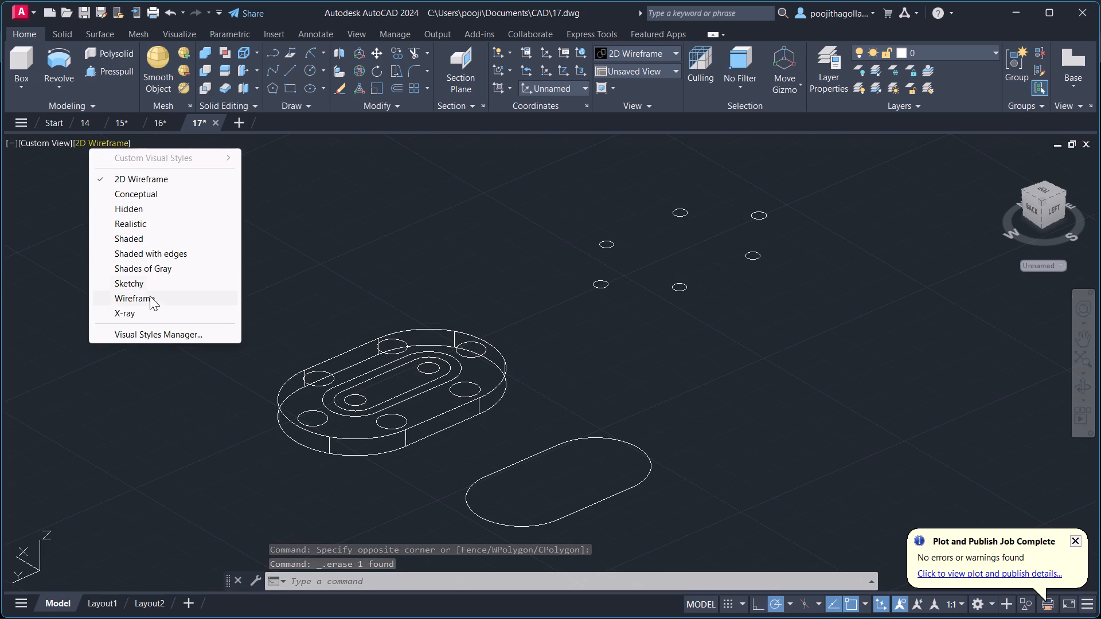
click(166, 272)
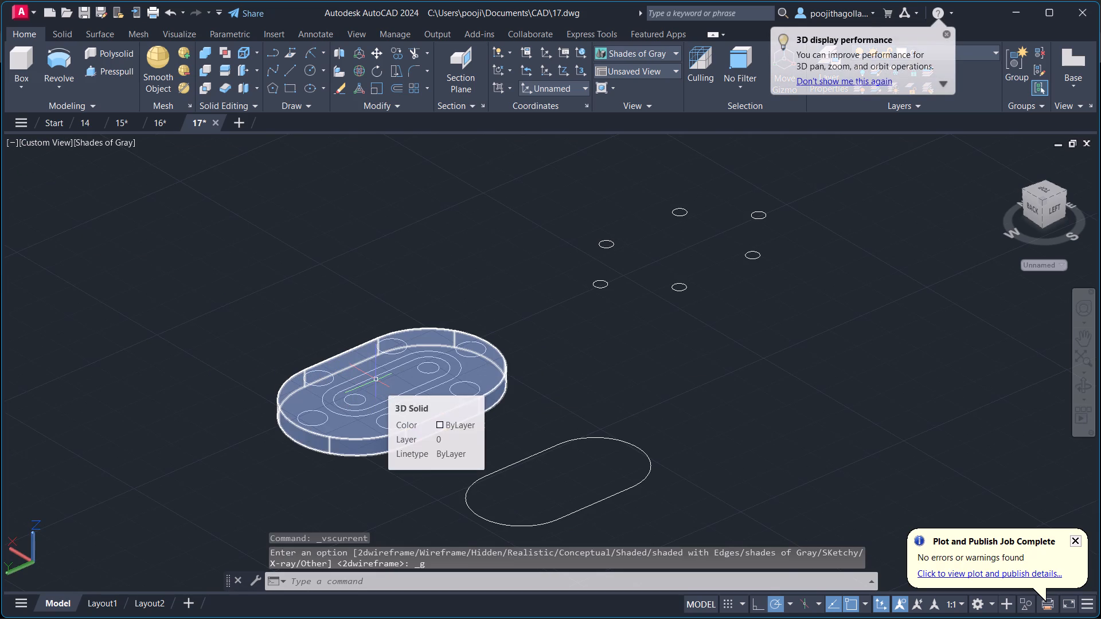
Presspull the large circles at the front and rear right-end hole positions 1 unit downward into the plate.
scroll(466, 342, up, 1)
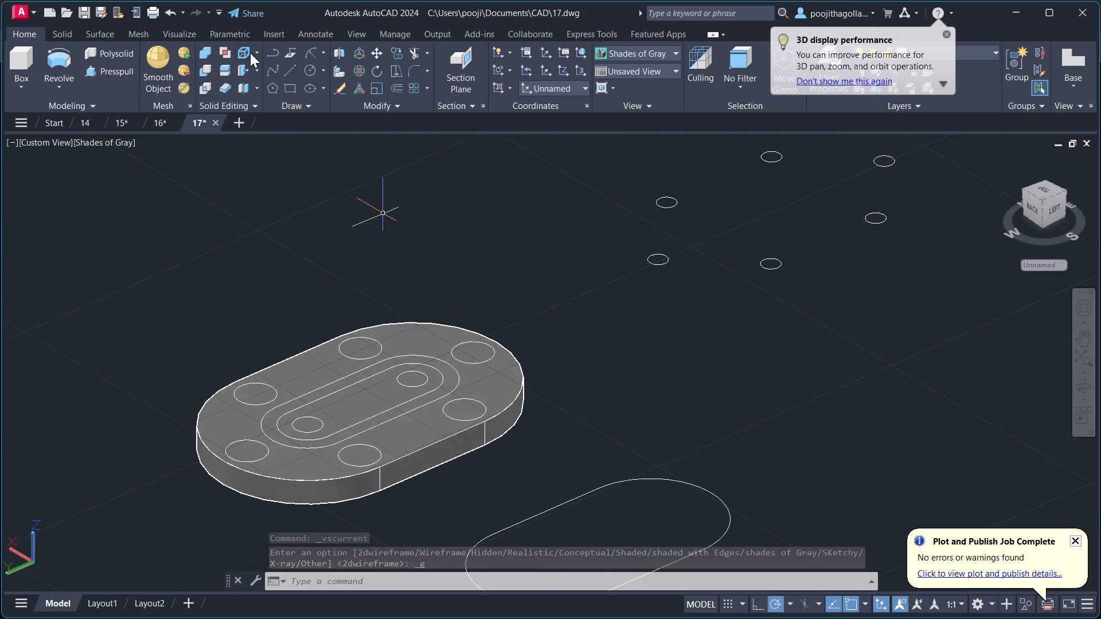
click(118, 72)
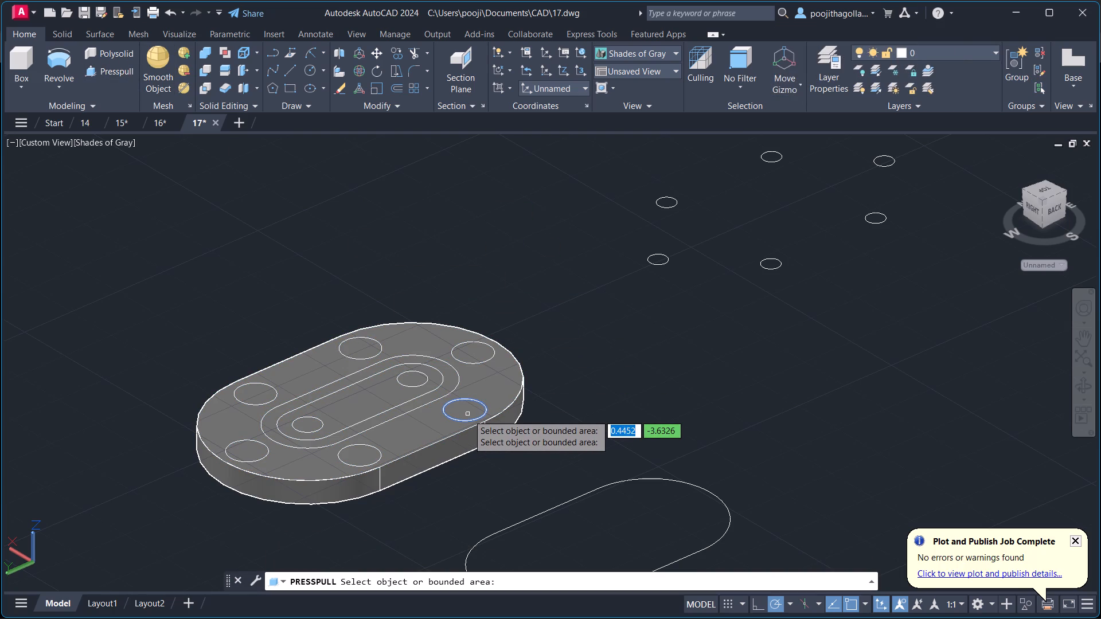
click(468, 414)
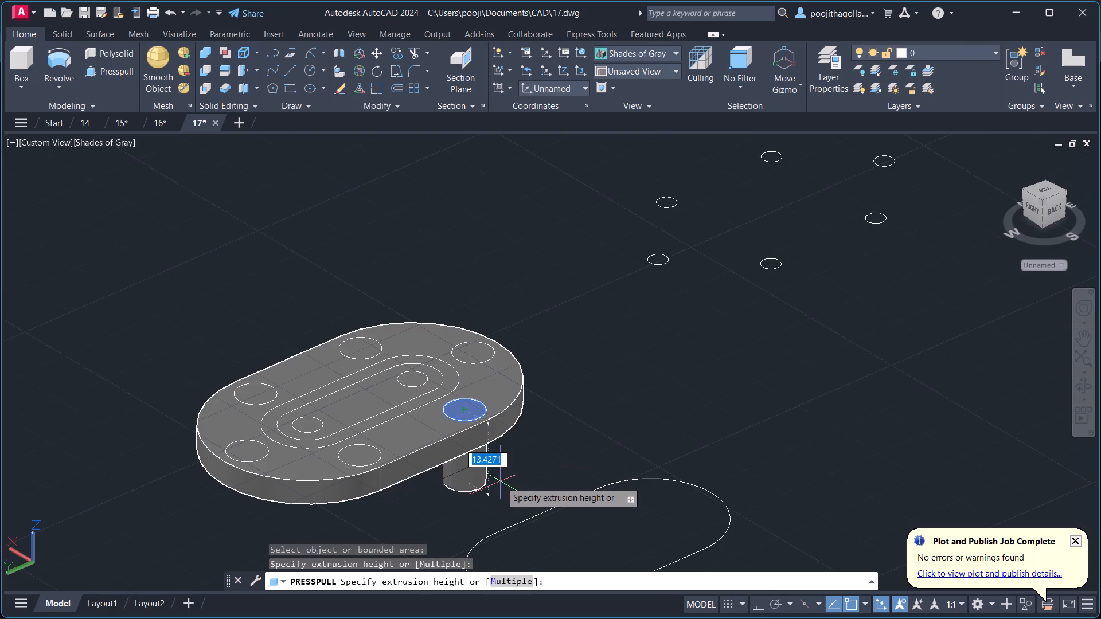
key(1)
key(Return)
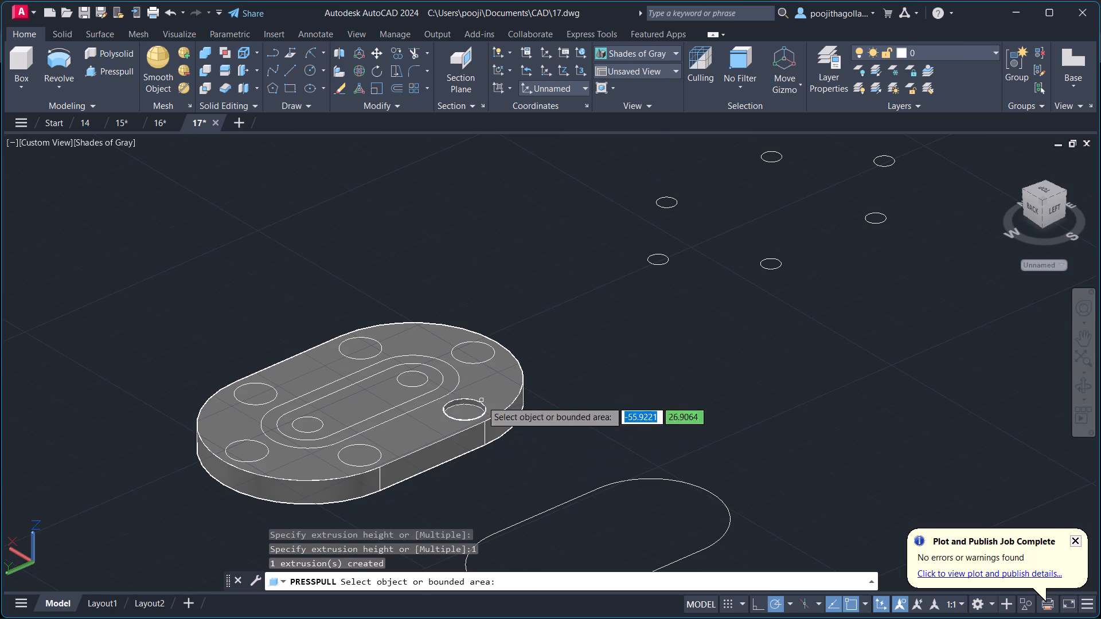
scroll(478, 380, up, 2)
click(487, 324)
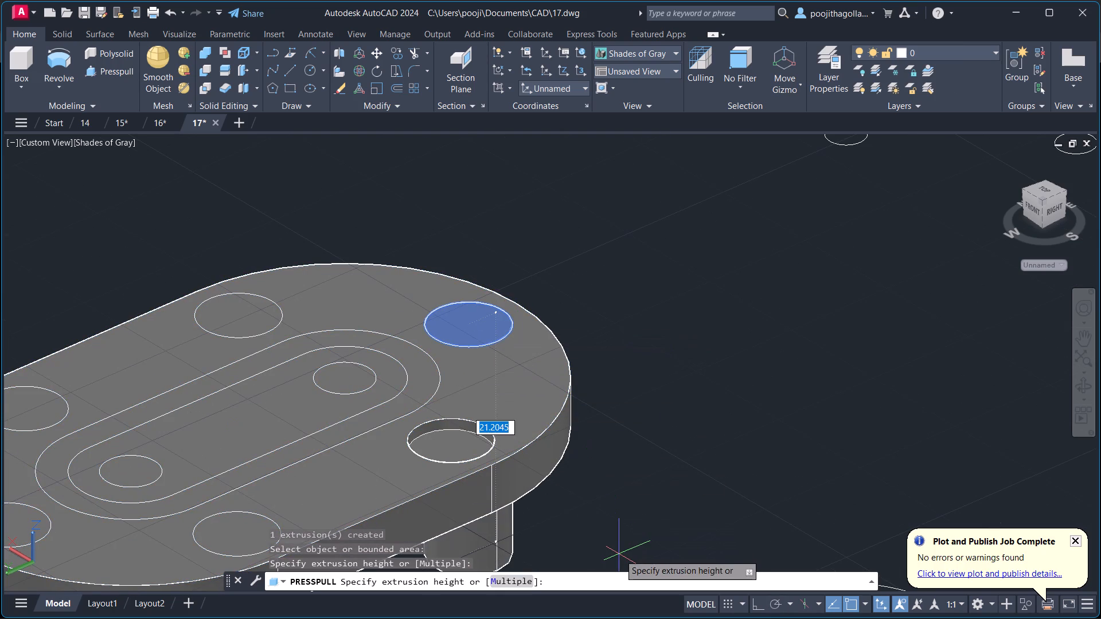
key(1)
key(Return)
Presspull the two large hole circles along the plate's back edge 1 unit downward.
click(260, 305)
scroll(323, 421, down, 2)
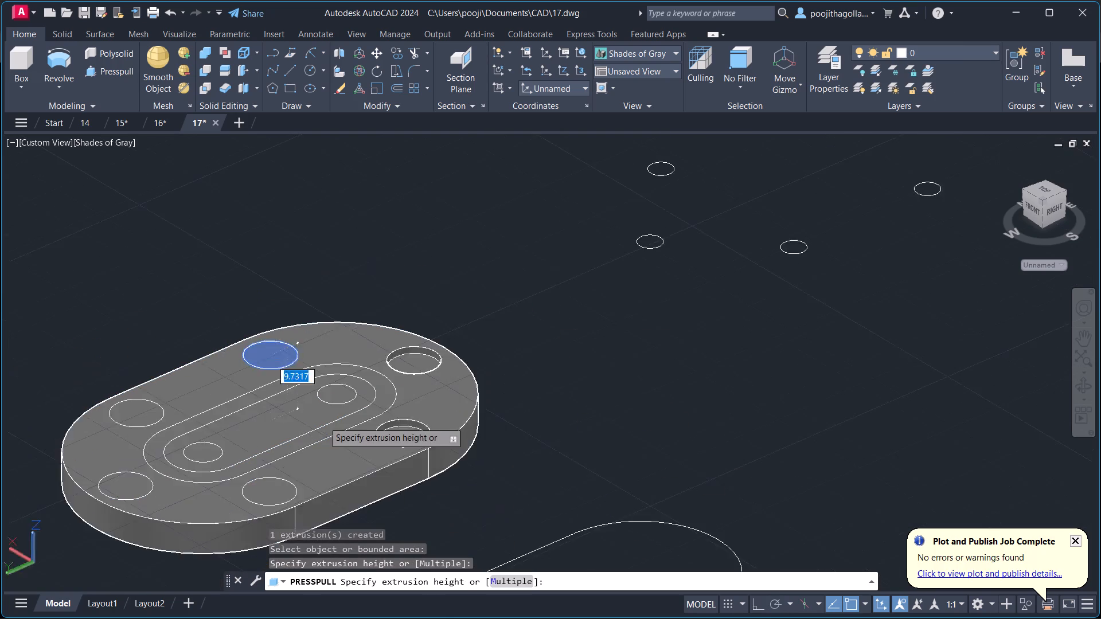
scroll(323, 421, down, 2)
middle_drag(323, 421, 347, 376)
scroll(330, 403, up, 4)
key(1)
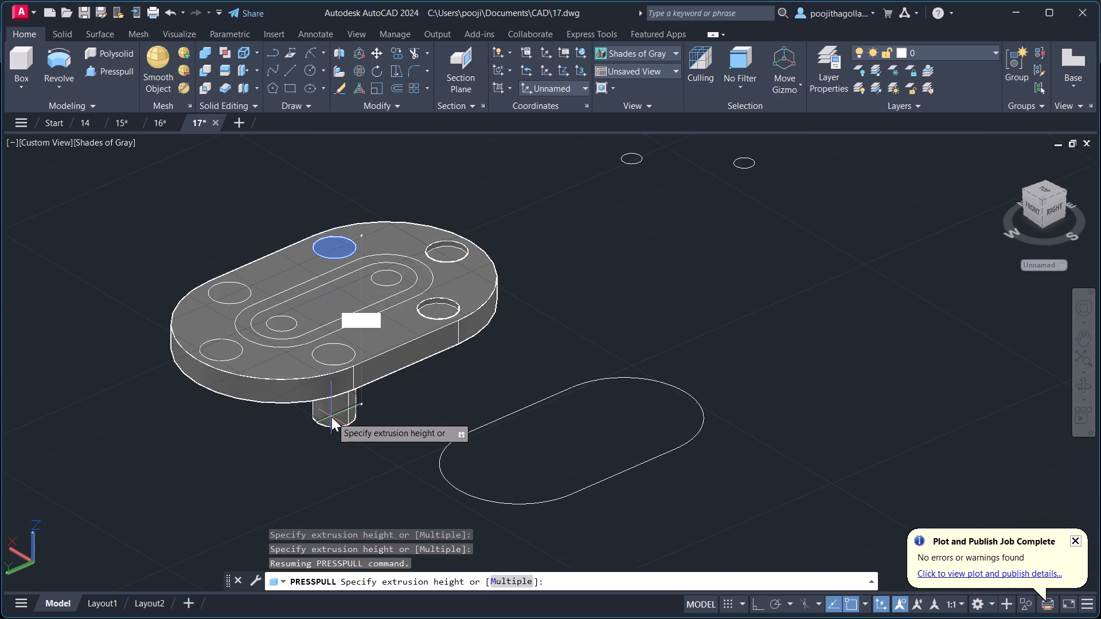
key(Return)
click(230, 288)
key(1)
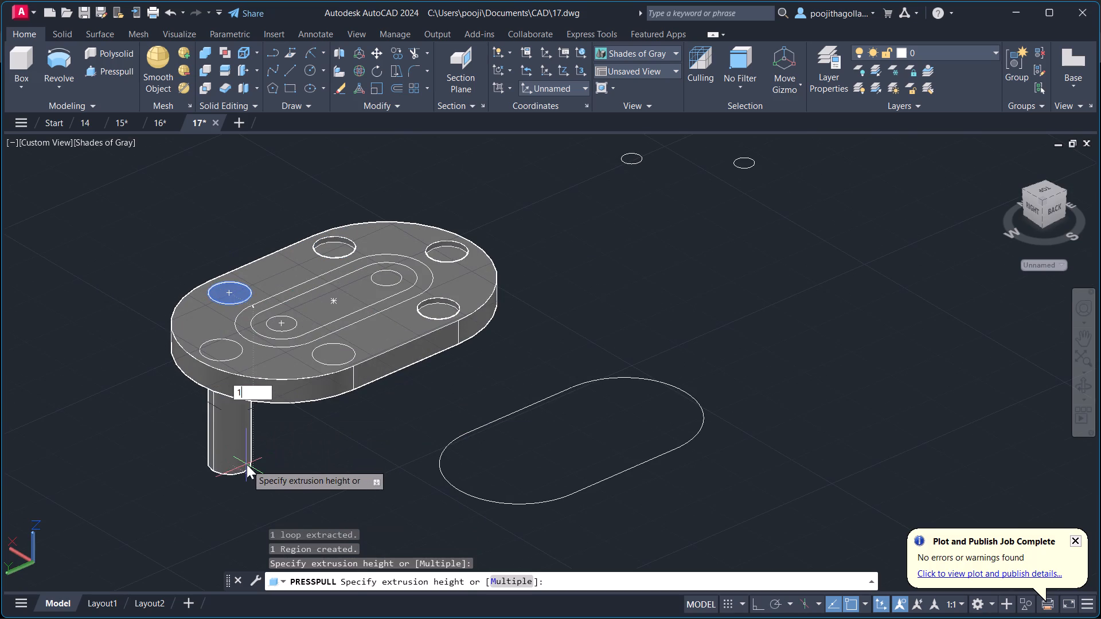
key(Return)
Presspull the large circles at the front left-end and front-edge hole positions 1 unit downward.
click(227, 349)
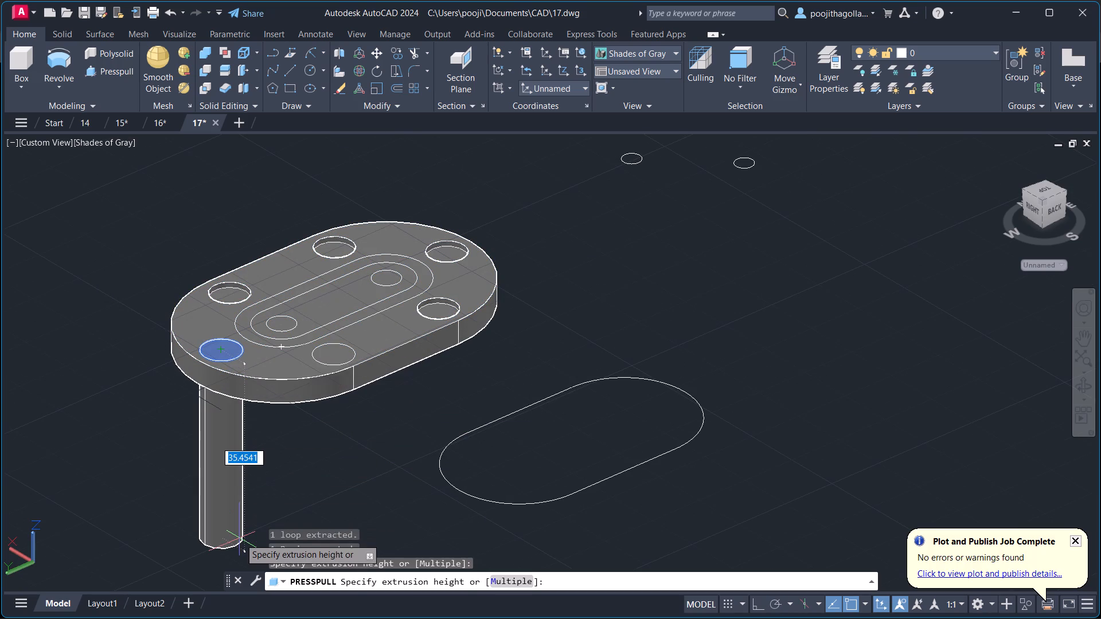
key(1)
key(Return)
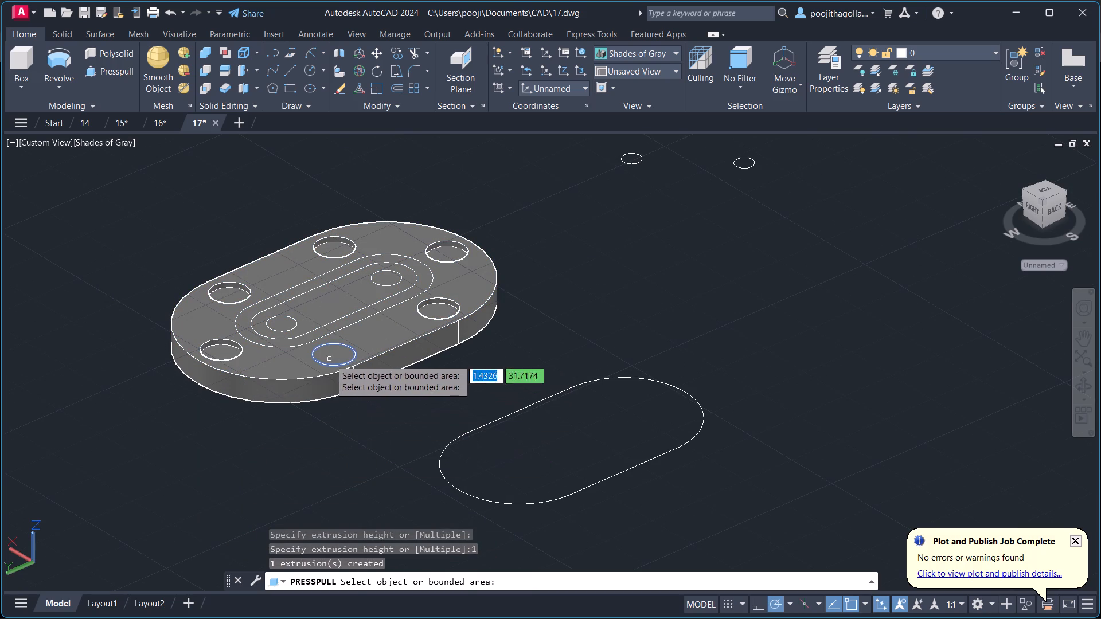
click(330, 359)
key(1)
key(Return)
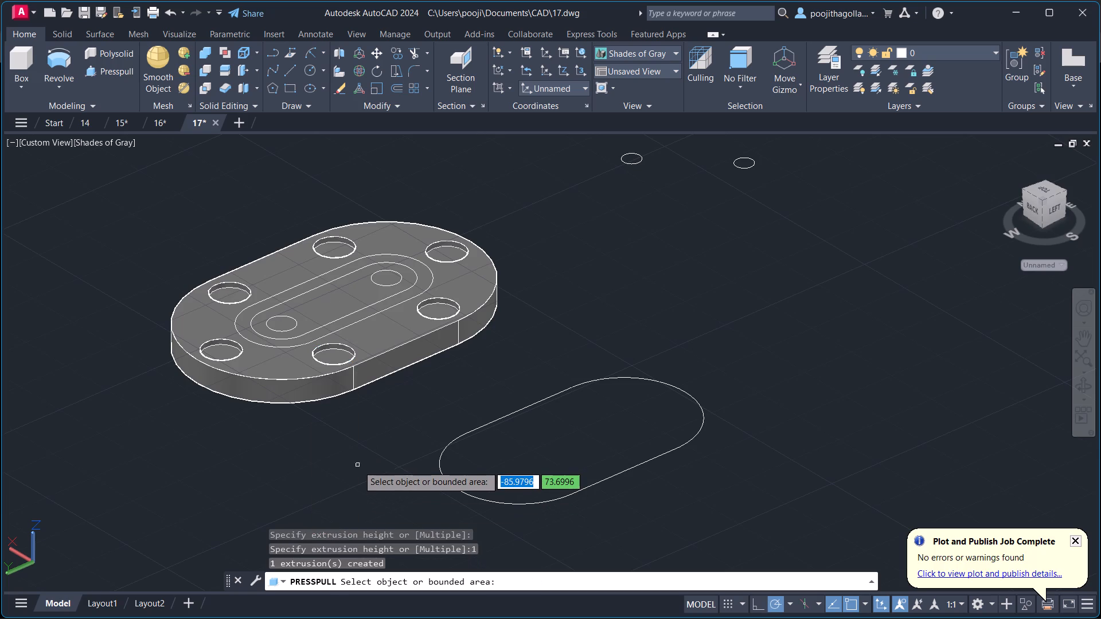
Move the set-aside small circles back onto the plate, aligning the rear right-end circle's centre with the centre of its recess floor.
key(Escape)
scroll(420, 390, up, 1)
scroll(569, 332, up, 1)
middle_drag(570, 332, 416, 511)
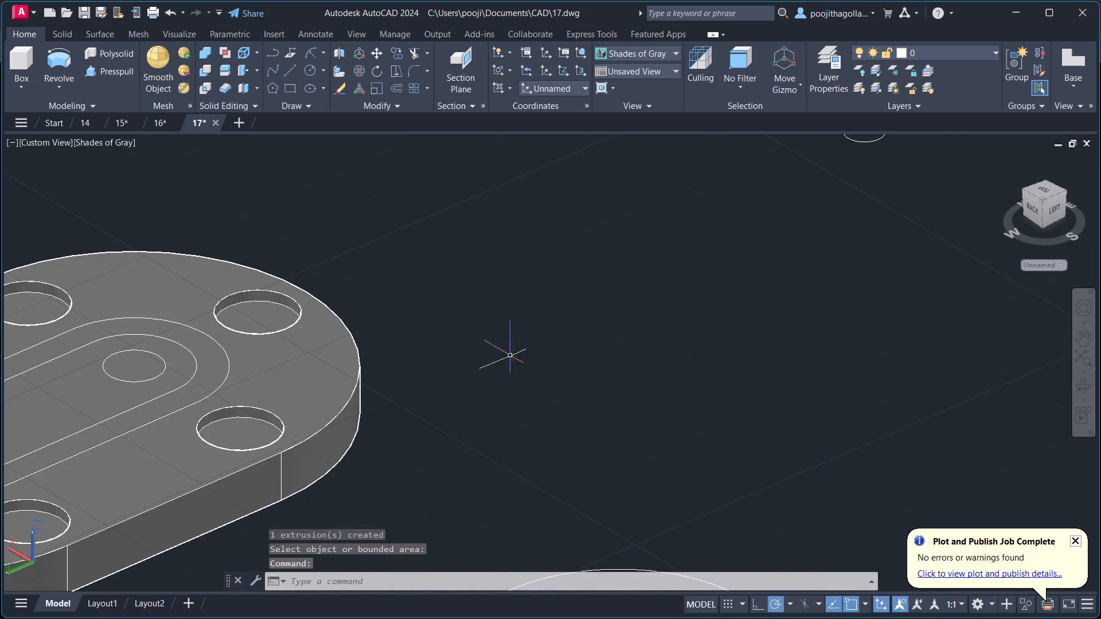
scroll(510, 356, down, 2)
middle_drag(594, 322, 432, 411)
click(627, 226)
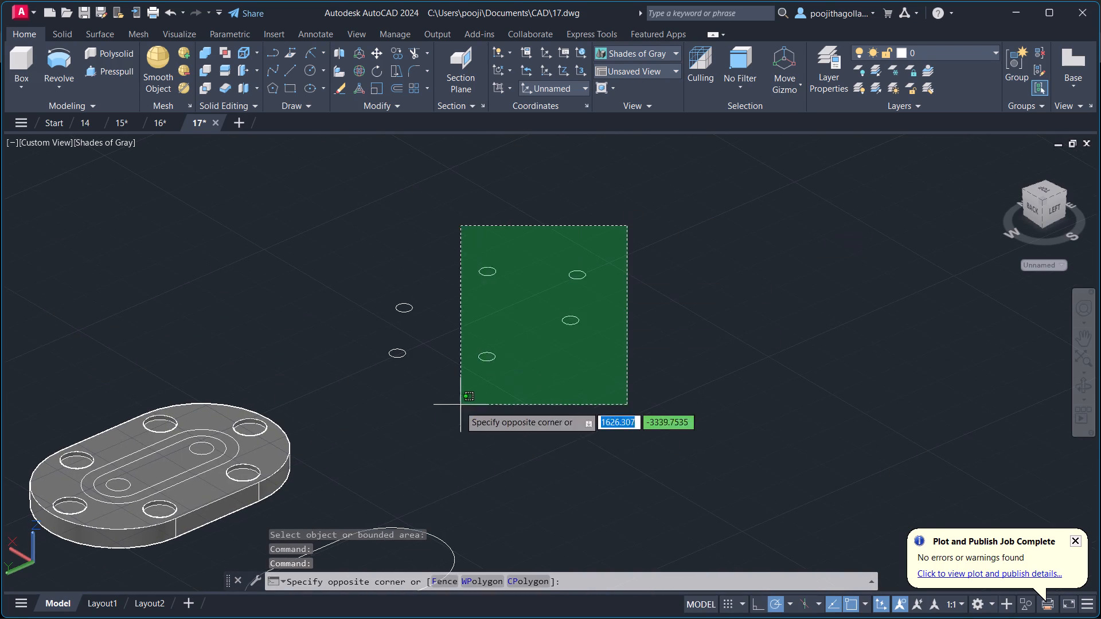
click(351, 460)
scroll(456, 416, up, 2)
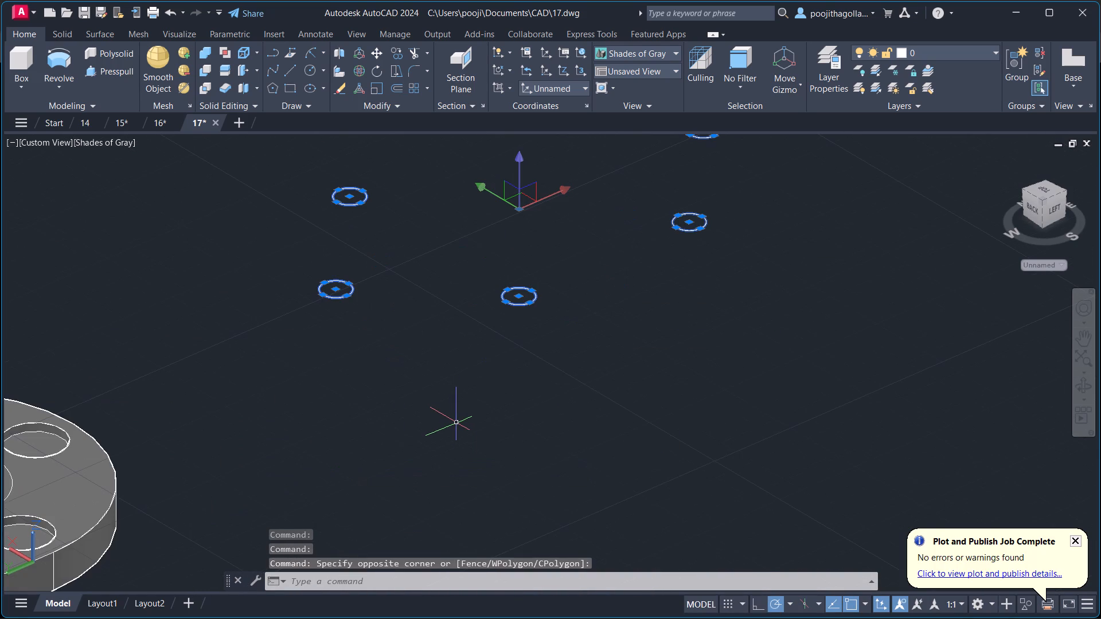
key(m)
key(Return)
scroll(598, 186, up, 2)
middle_drag(602, 194, 496, 359)
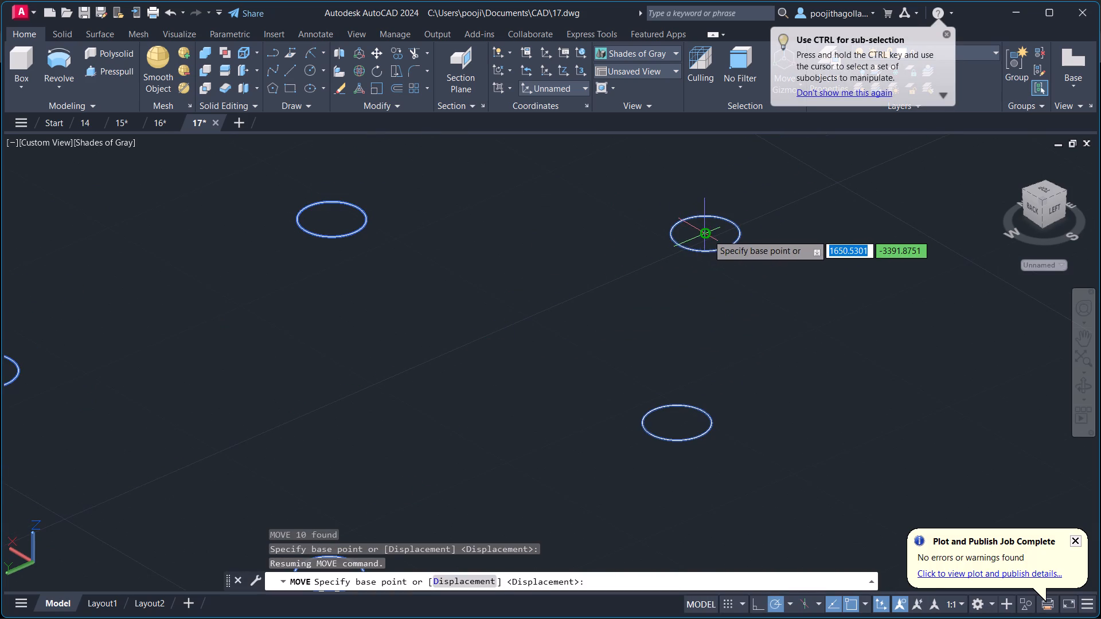
click(708, 234)
scroll(506, 396, down, 3)
middle_drag(484, 410, 597, 301)
scroll(371, 379, up, 4)
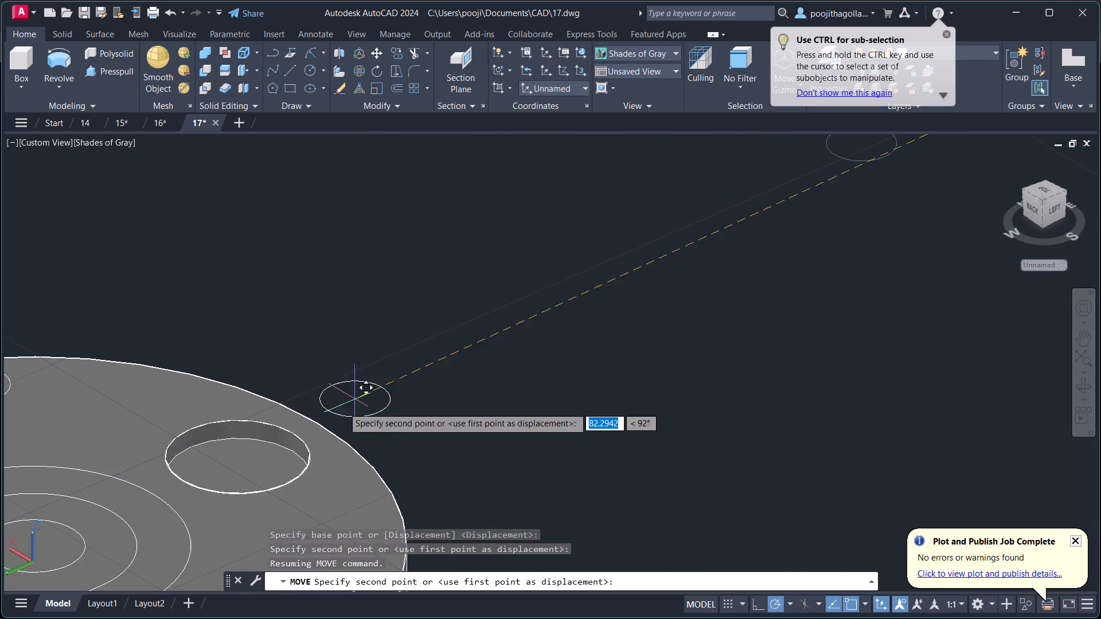
scroll(233, 472, up, 4)
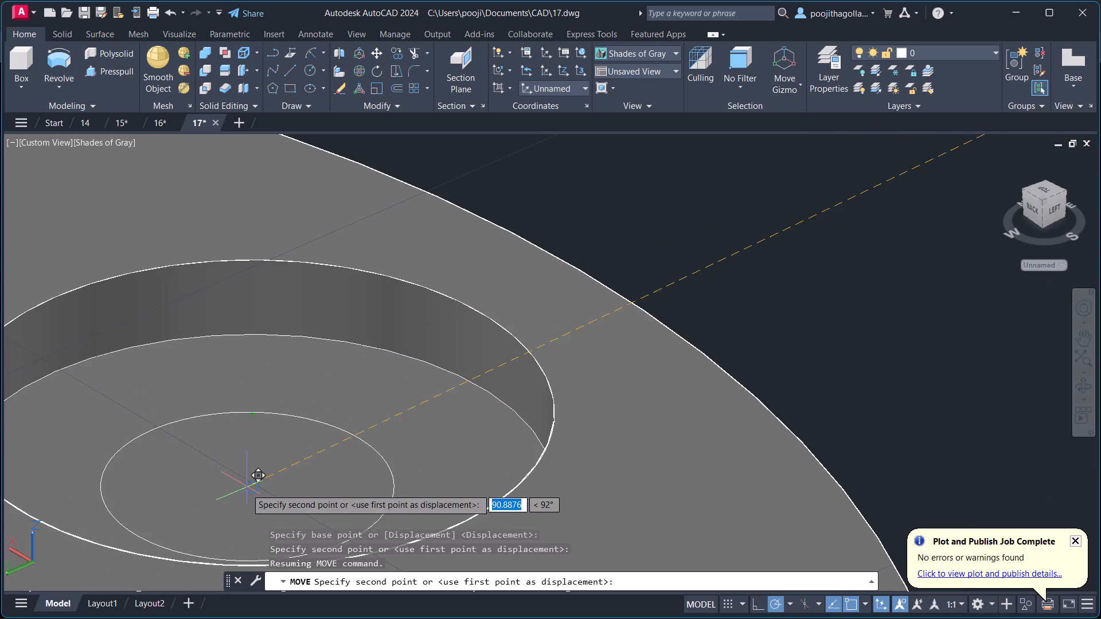
shift+middle_drag(258, 376, 287, 434)
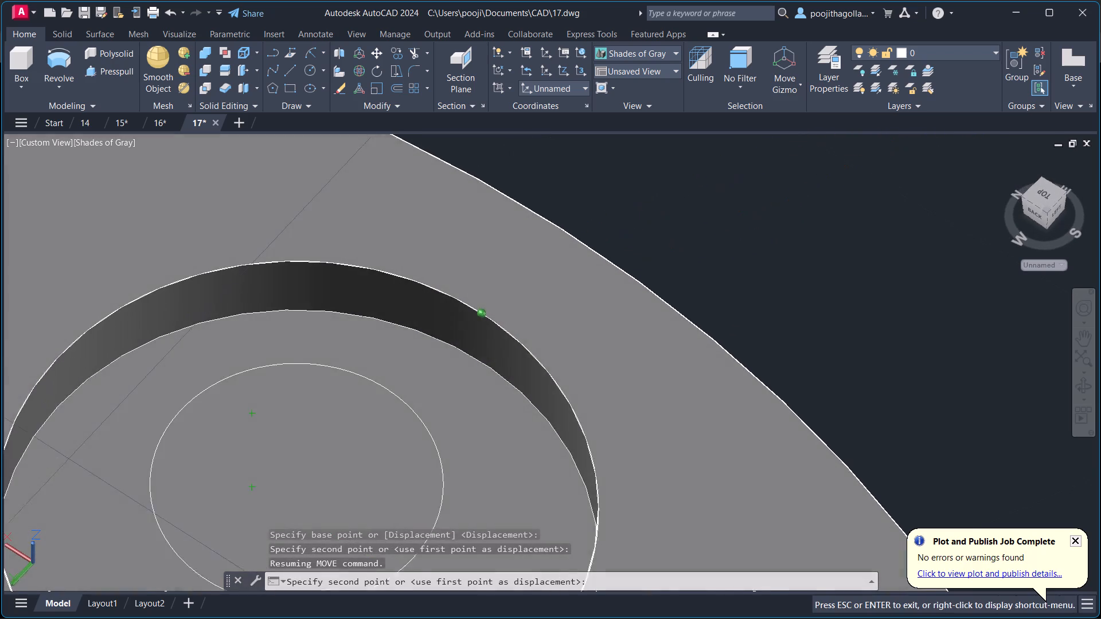
shift+middle_drag(287, 434, 288, 438)
middle_drag(295, 460, 310, 249)
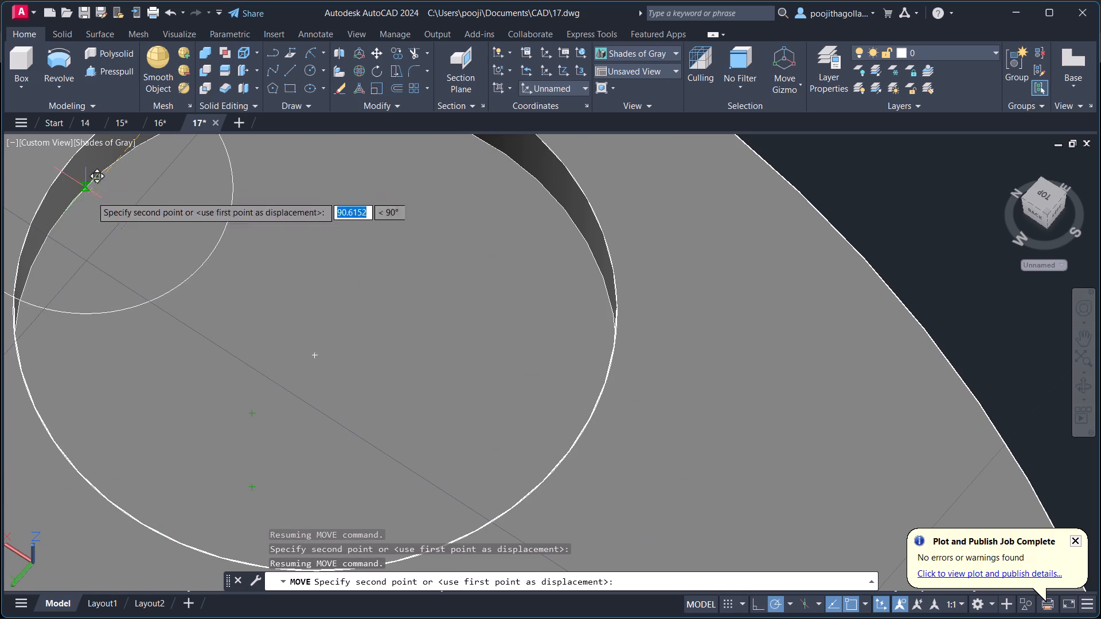
click(319, 355)
Presspull the small circles in the front right-end and front-edge recesses down through the plate.
scroll(325, 376, down, 3)
scroll(317, 438, down, 2)
middle_drag(302, 458, 399, 308)
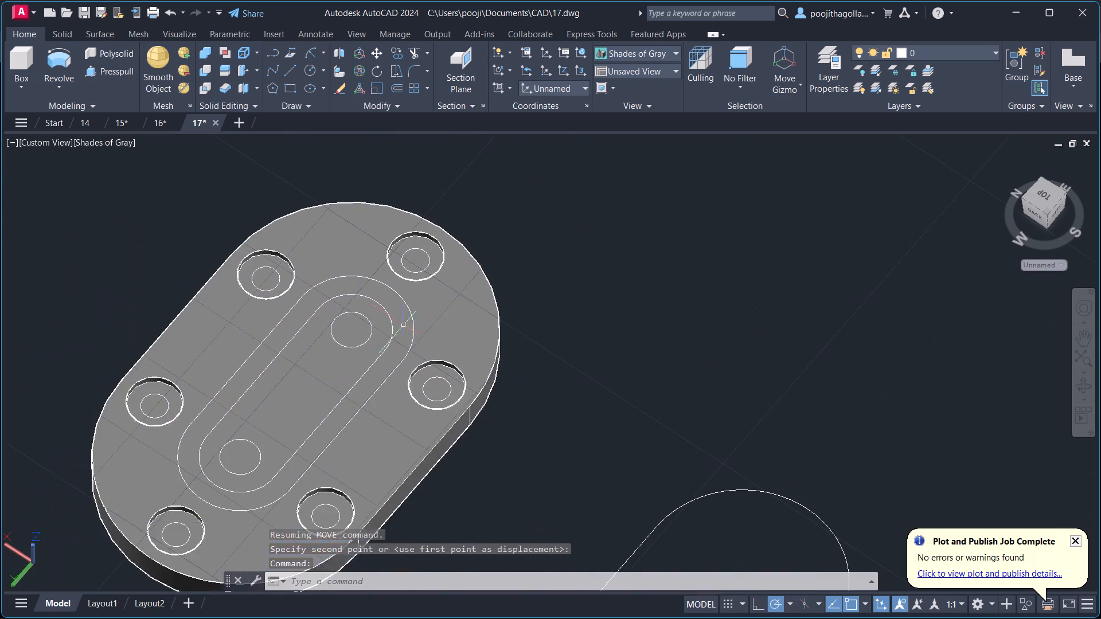
shift+middle_drag(399, 397, 381, 355)
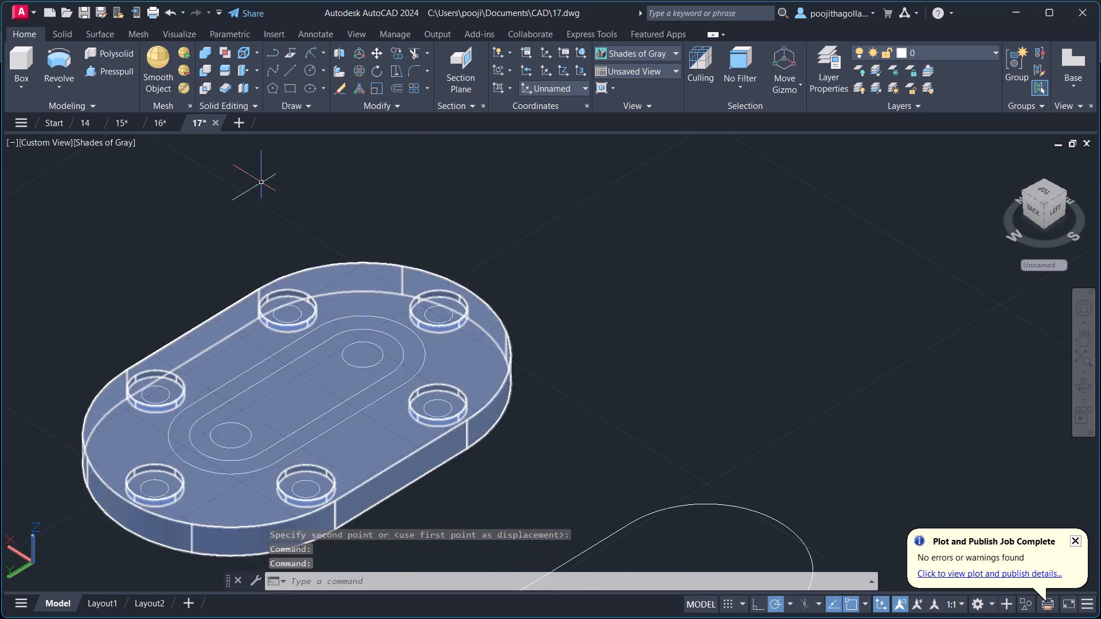
click(107, 70)
scroll(388, 390, up, 2)
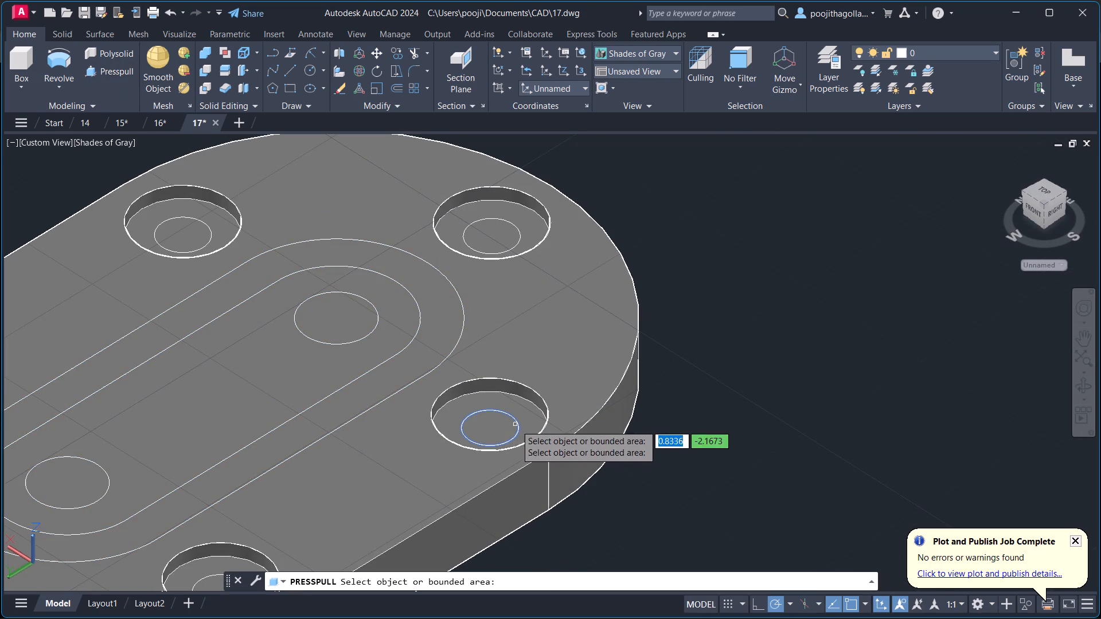
click(506, 429)
middle_drag(572, 543, 546, 433)
click(528, 442)
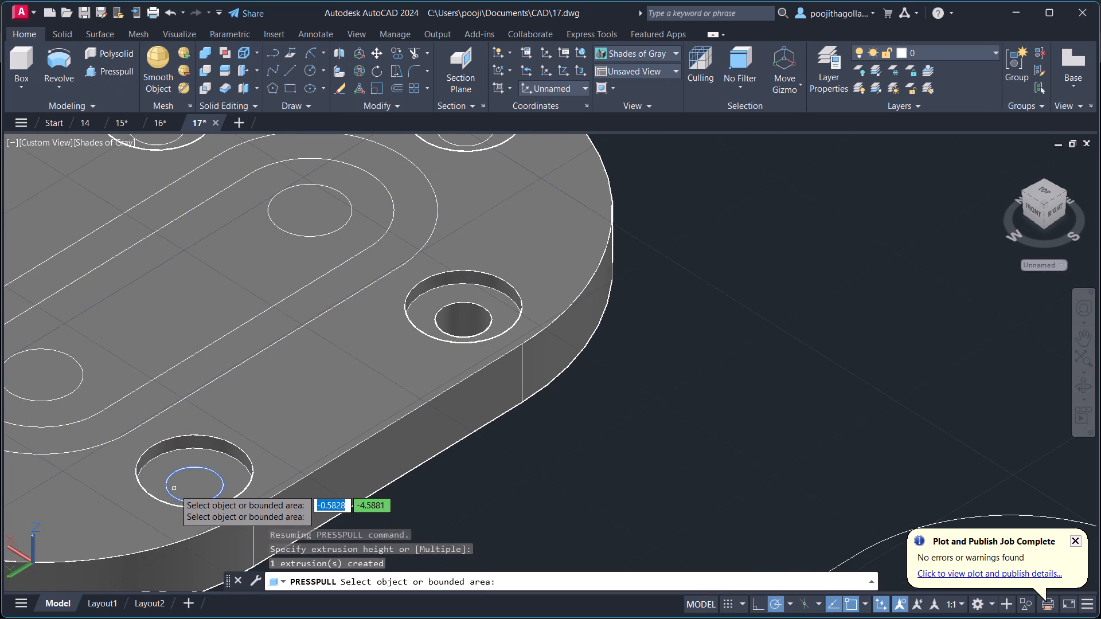
scroll(148, 473, down, 1)
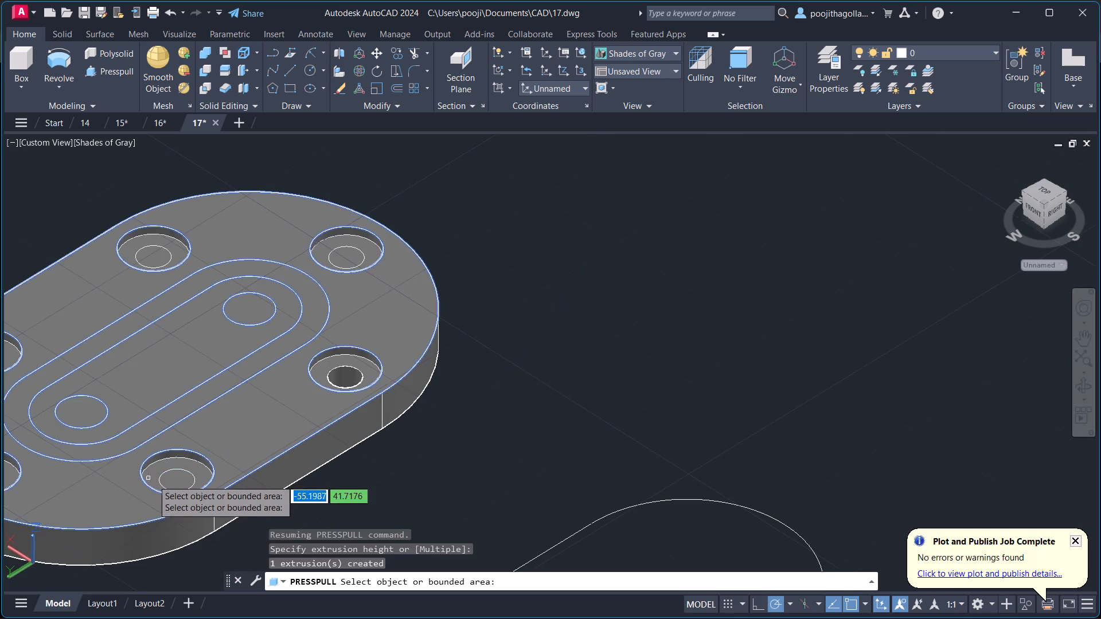
click(175, 483)
click(225, 561)
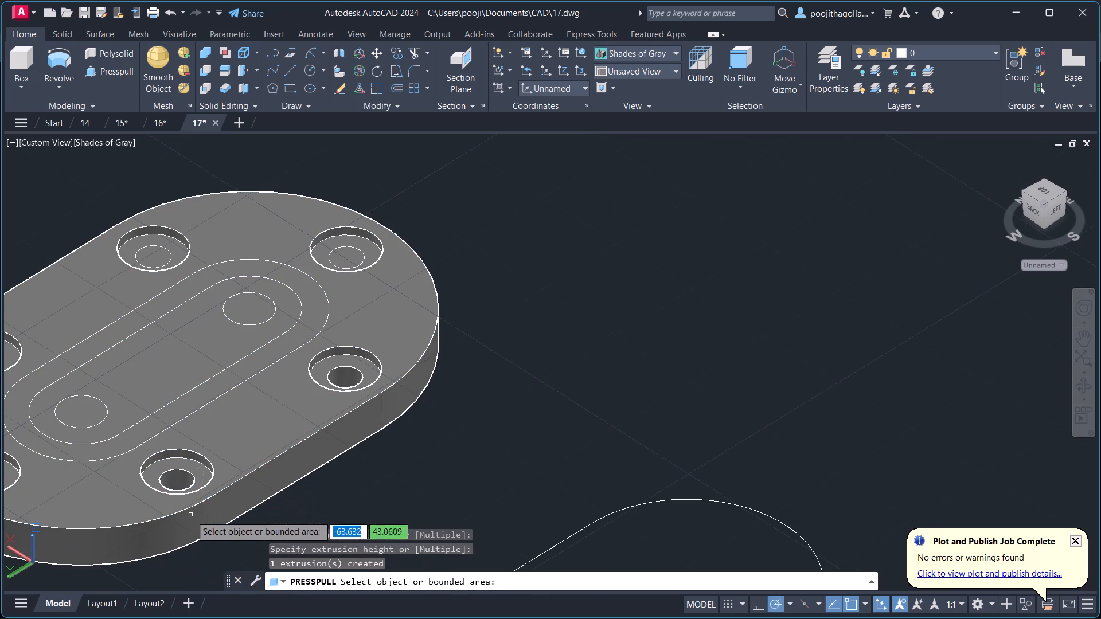
Presspull the small circles in the two left-end recesses, front and rear, down through the plate.
middle_drag(189, 514, 339, 456)
click(136, 420)
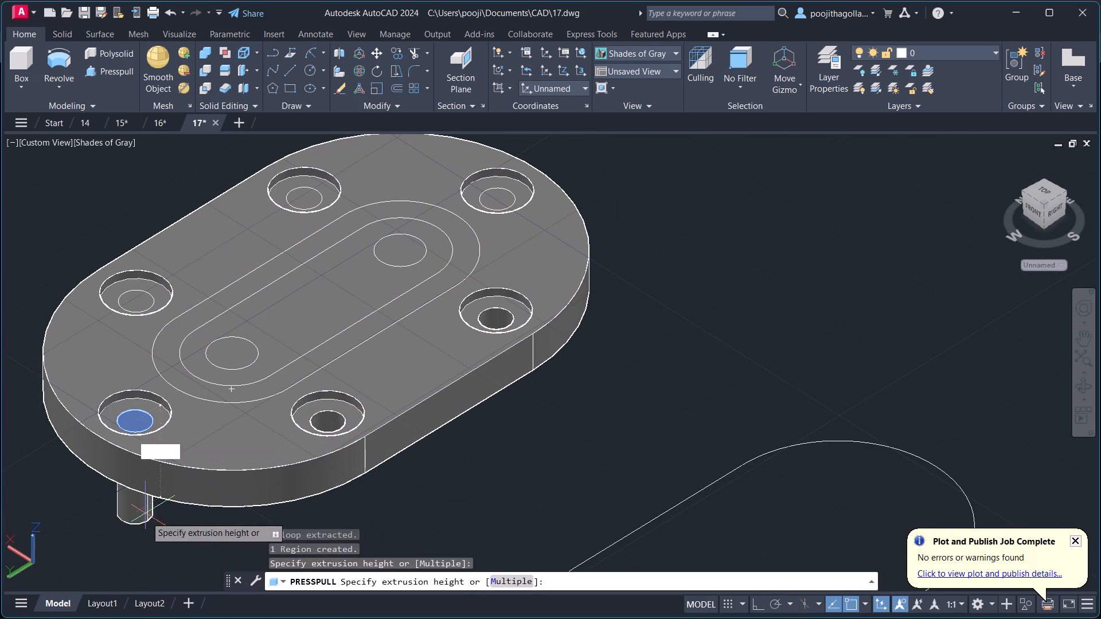
click(140, 543)
click(130, 296)
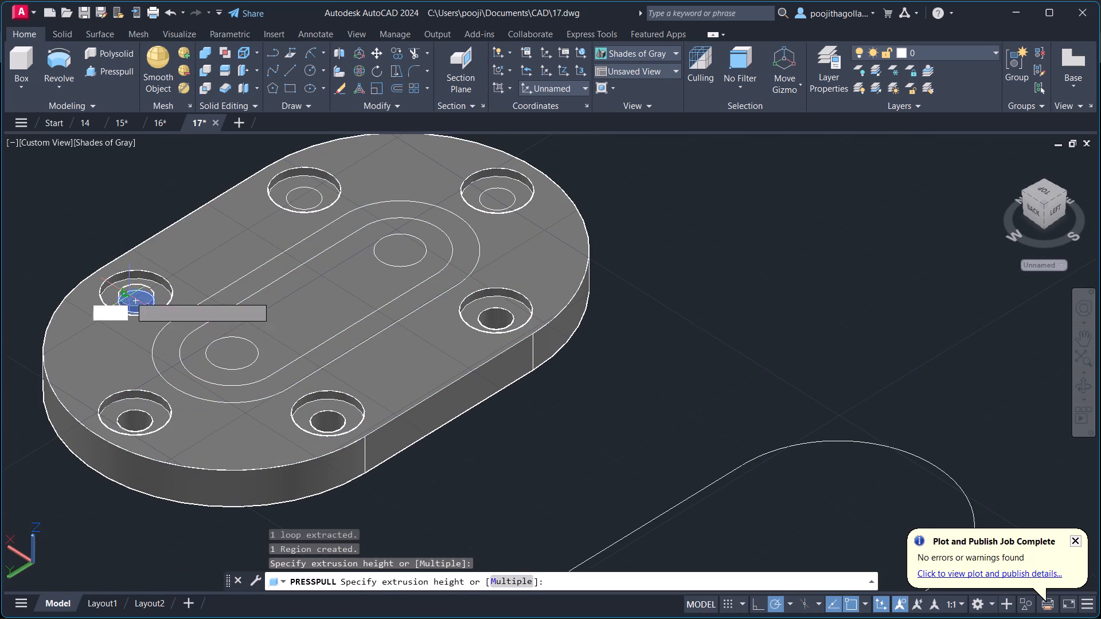
click(88, 527)
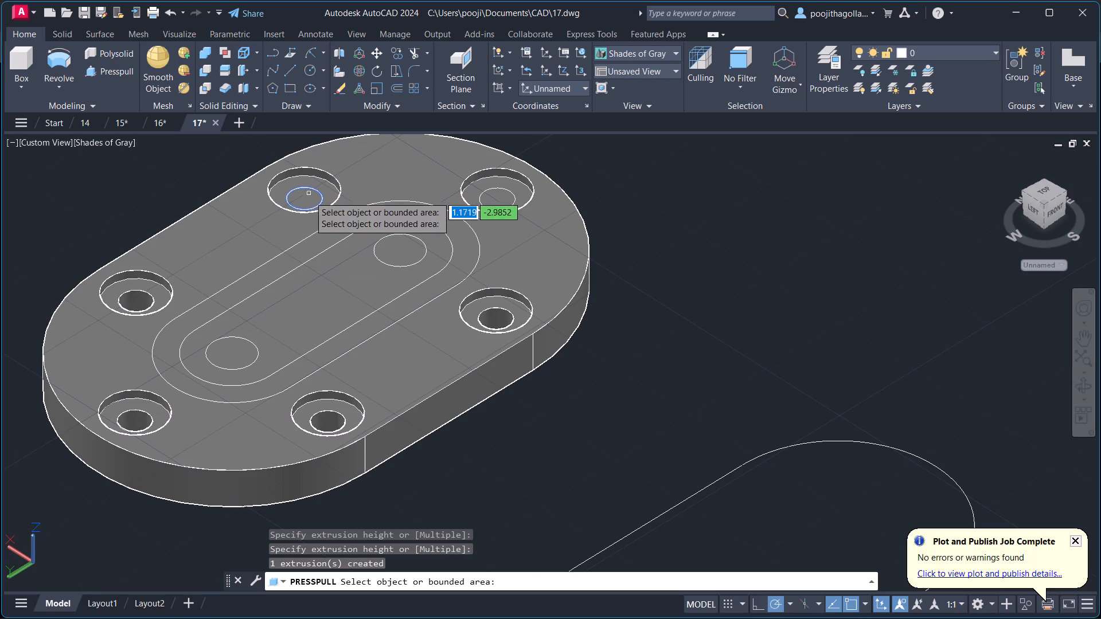
Presspull the small circles in the remaining back-edge and rear right-end recesses down through the plate.
click(308, 198)
click(446, 489)
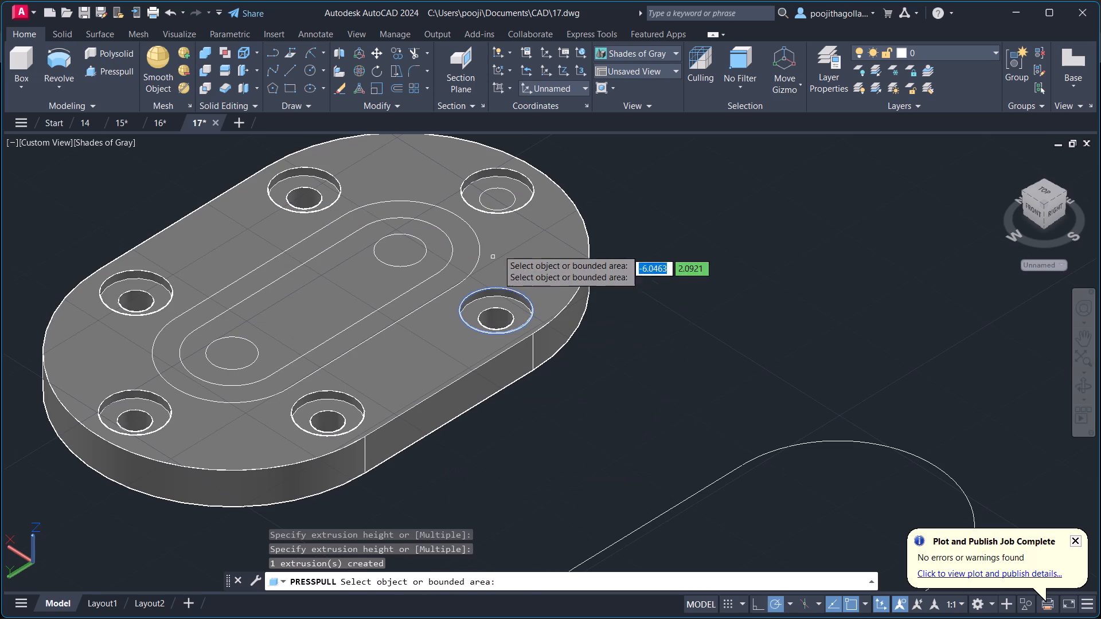
click(499, 206)
click(587, 478)
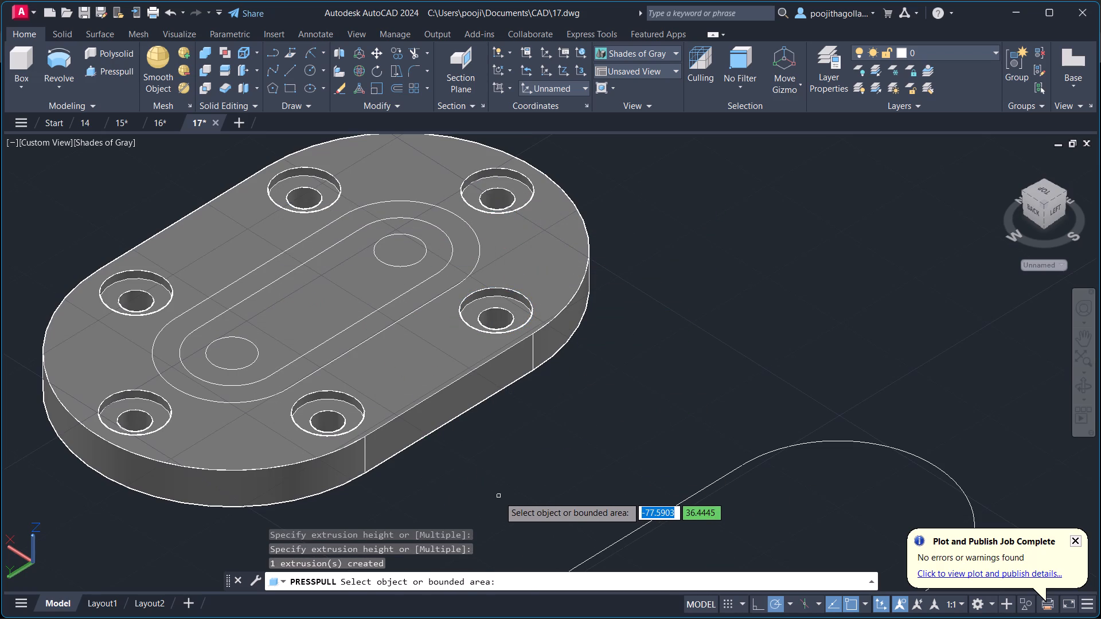
key(Escape)
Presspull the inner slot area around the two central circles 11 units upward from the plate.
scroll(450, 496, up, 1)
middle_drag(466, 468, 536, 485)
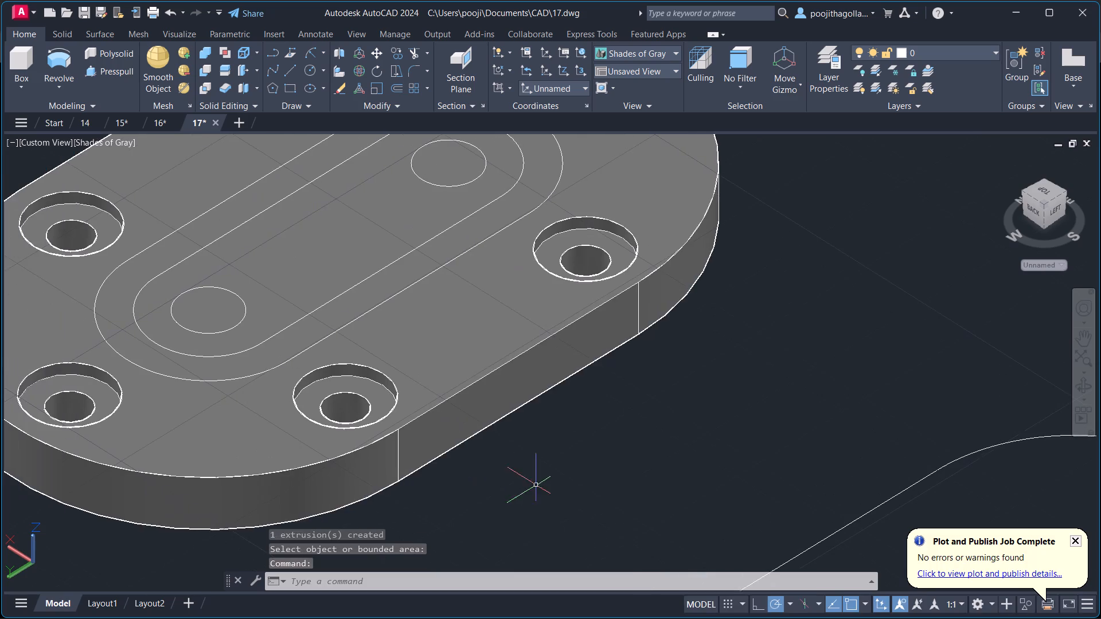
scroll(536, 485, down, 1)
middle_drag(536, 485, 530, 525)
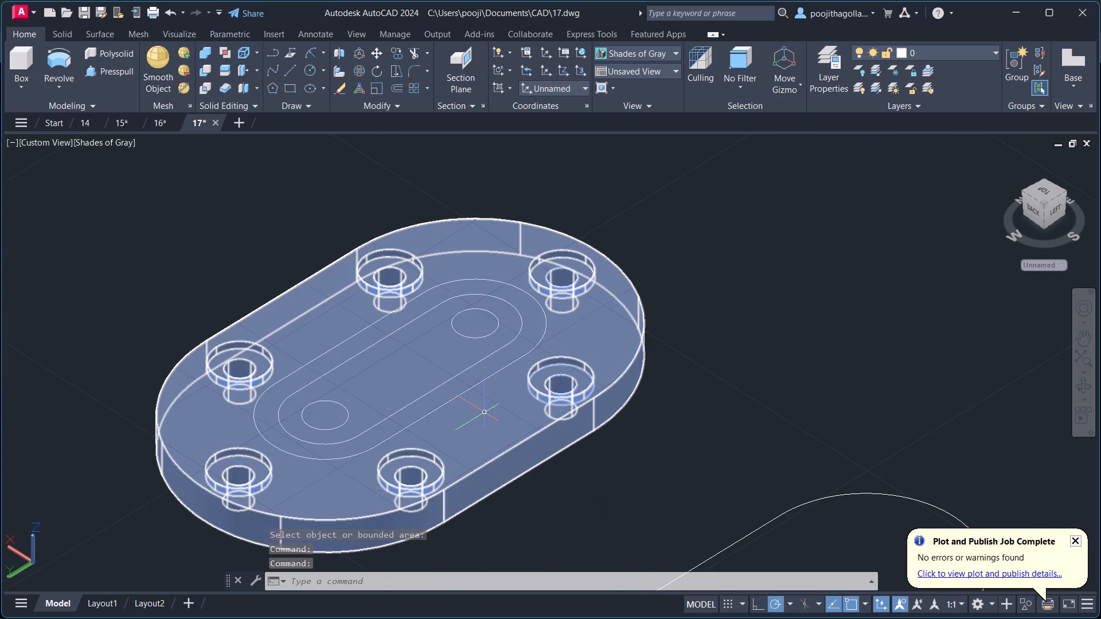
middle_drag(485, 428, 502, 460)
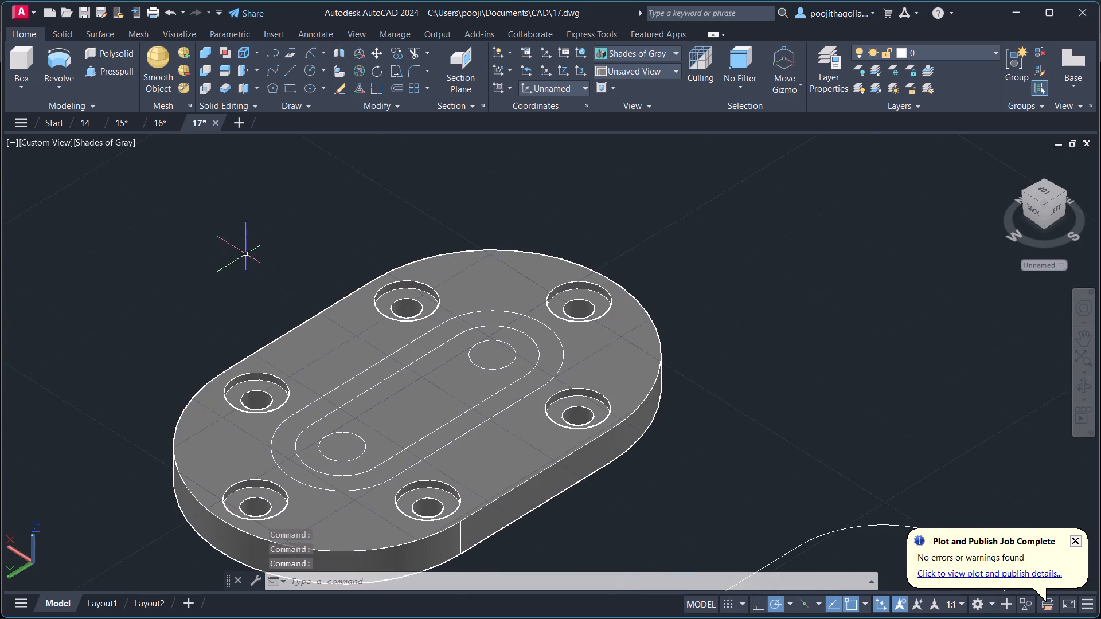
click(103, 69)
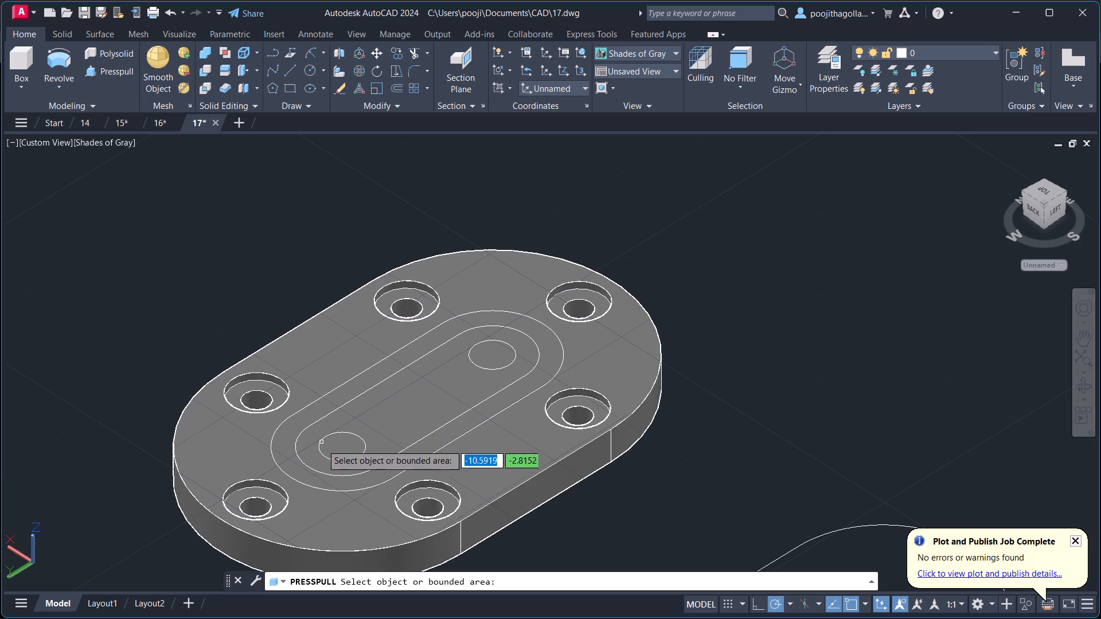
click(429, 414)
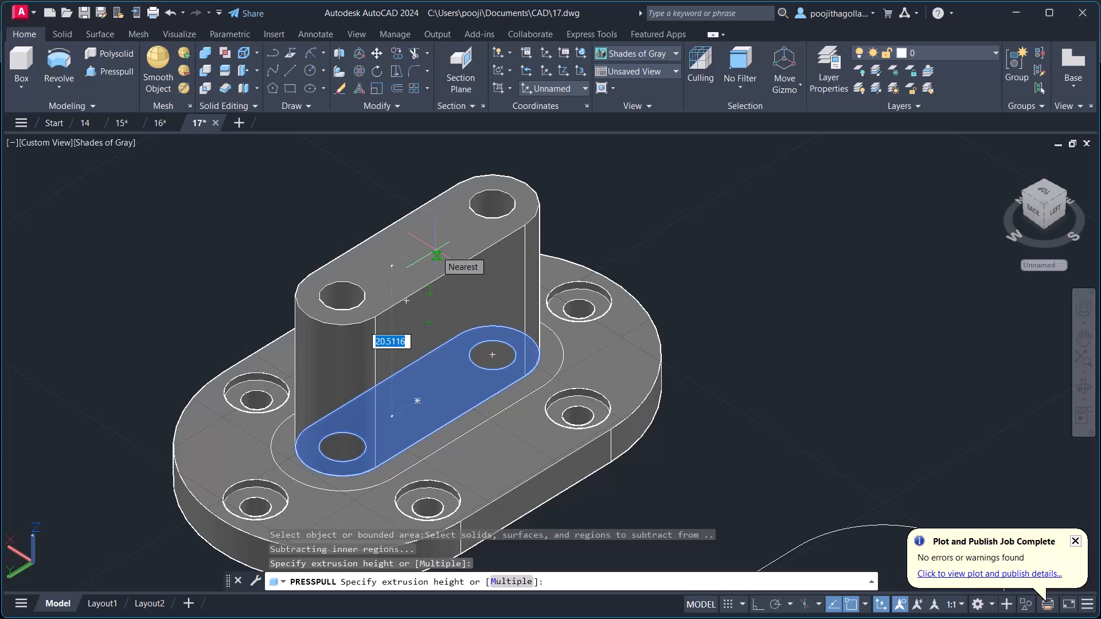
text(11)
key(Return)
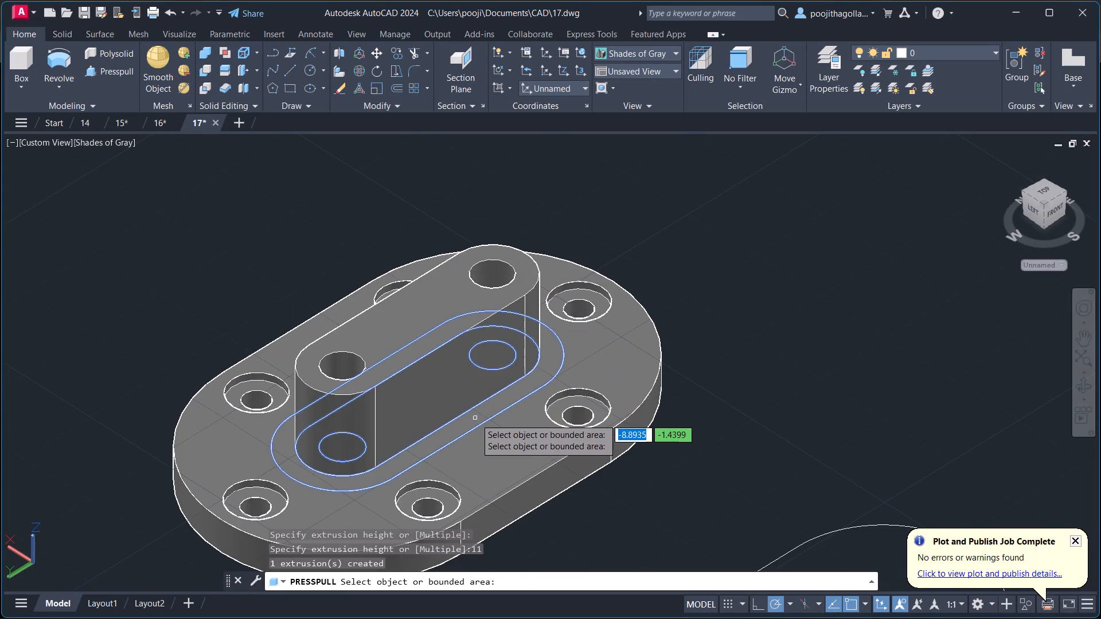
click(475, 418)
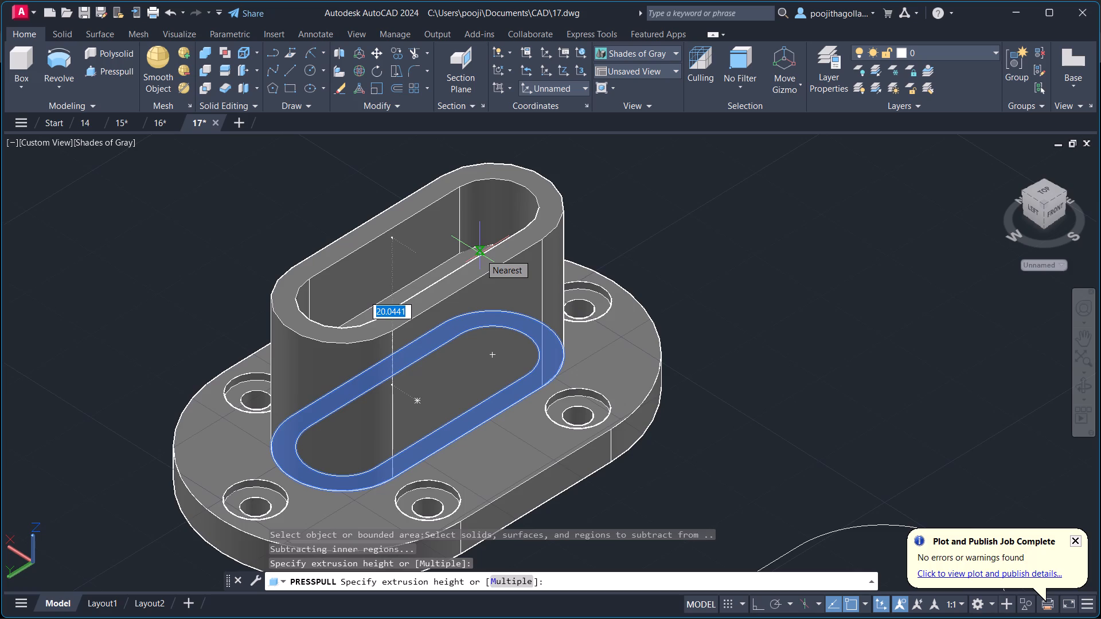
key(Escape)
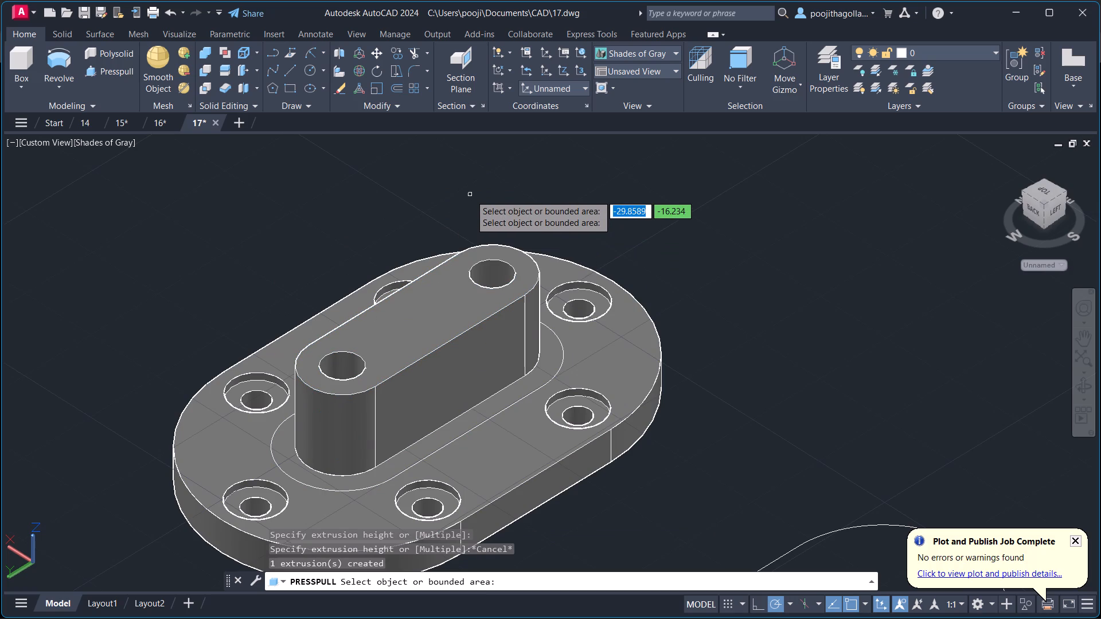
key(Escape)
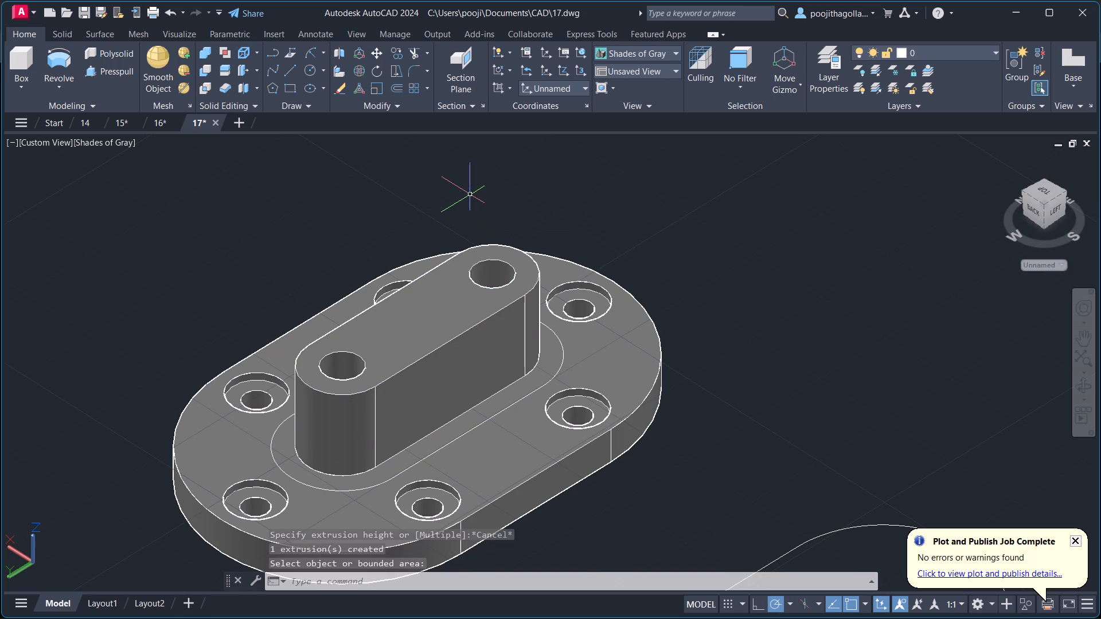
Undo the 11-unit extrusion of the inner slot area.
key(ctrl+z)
Presspull the inner slot area around the two central circles 6.6 units upward from the plate.
middle_drag(731, 395, 727, 368)
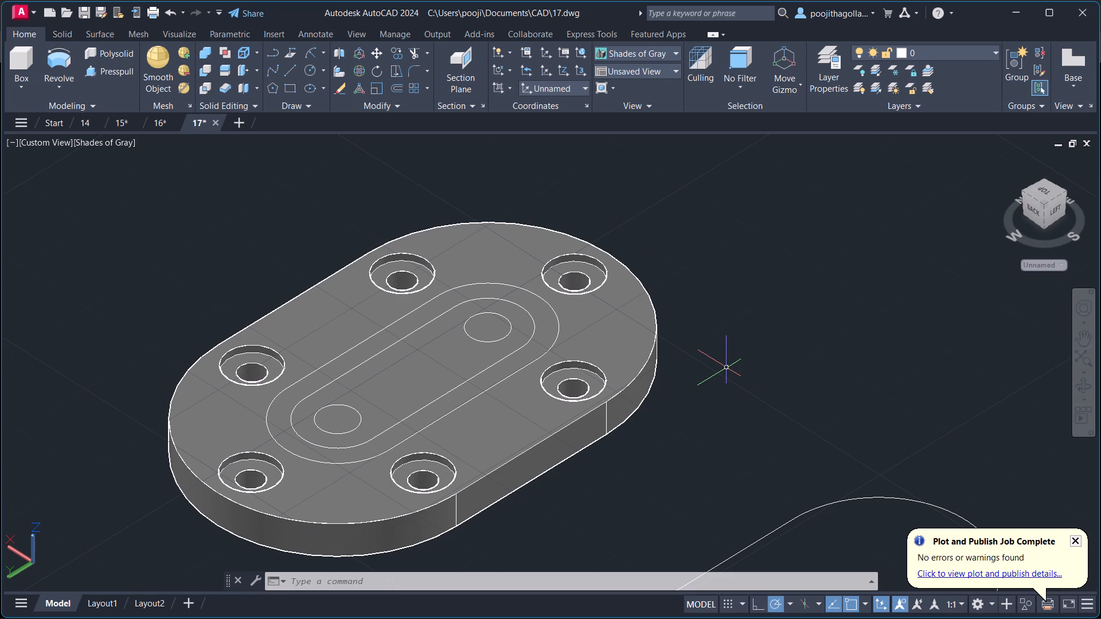
click(106, 73)
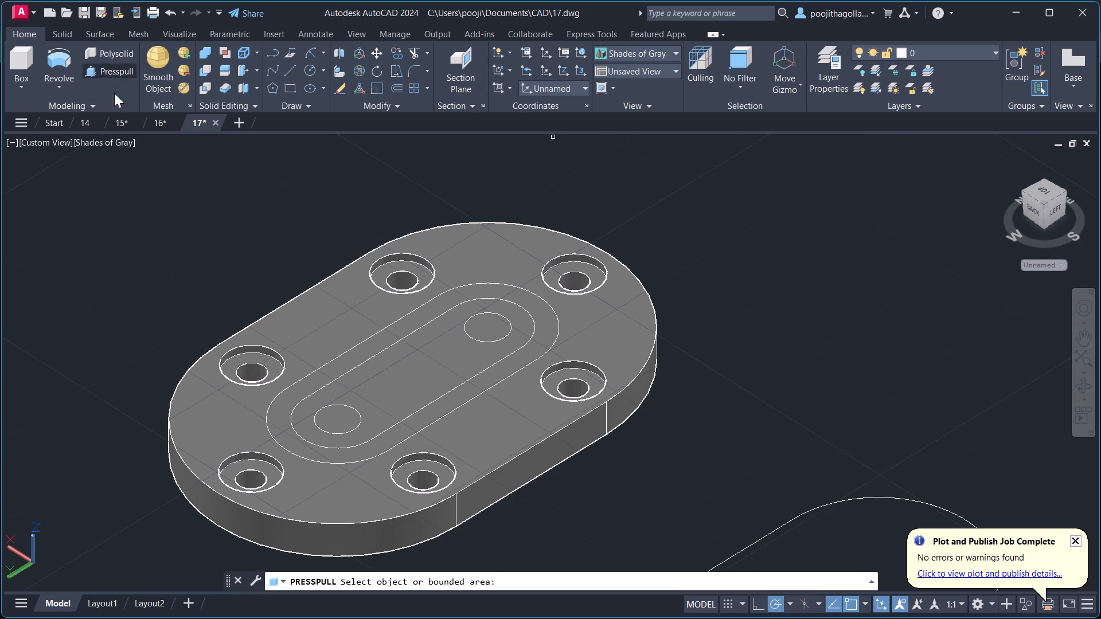
click(401, 369)
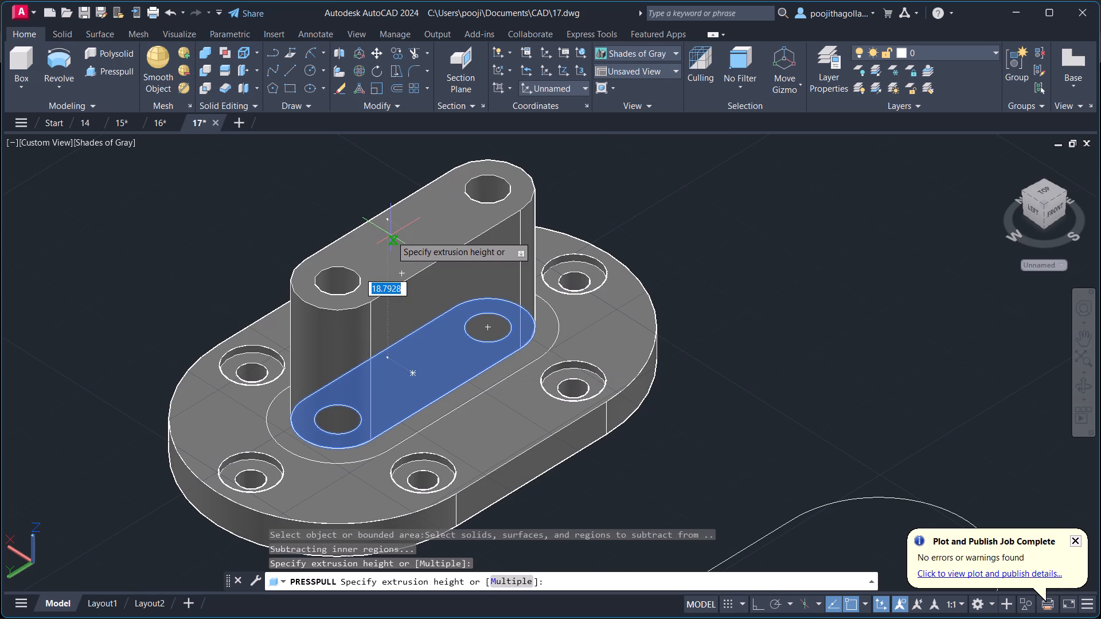
key(6)
text(.6)
key(Return)
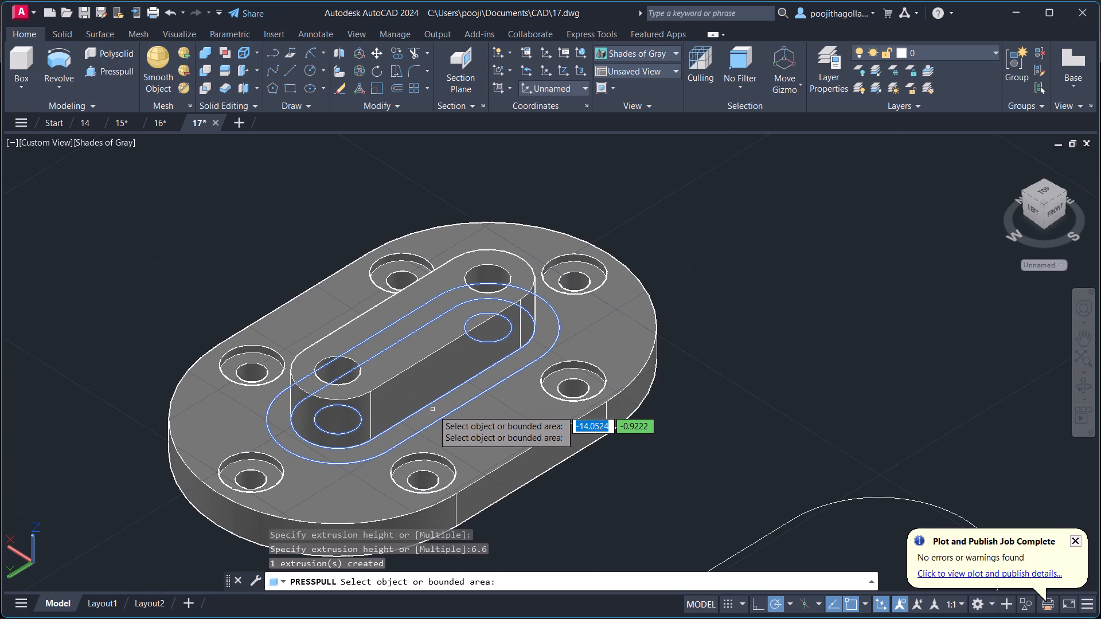
Presspull the ring between the inner and outer slot outlines 11.6 units upward from the plate.
click(433, 410)
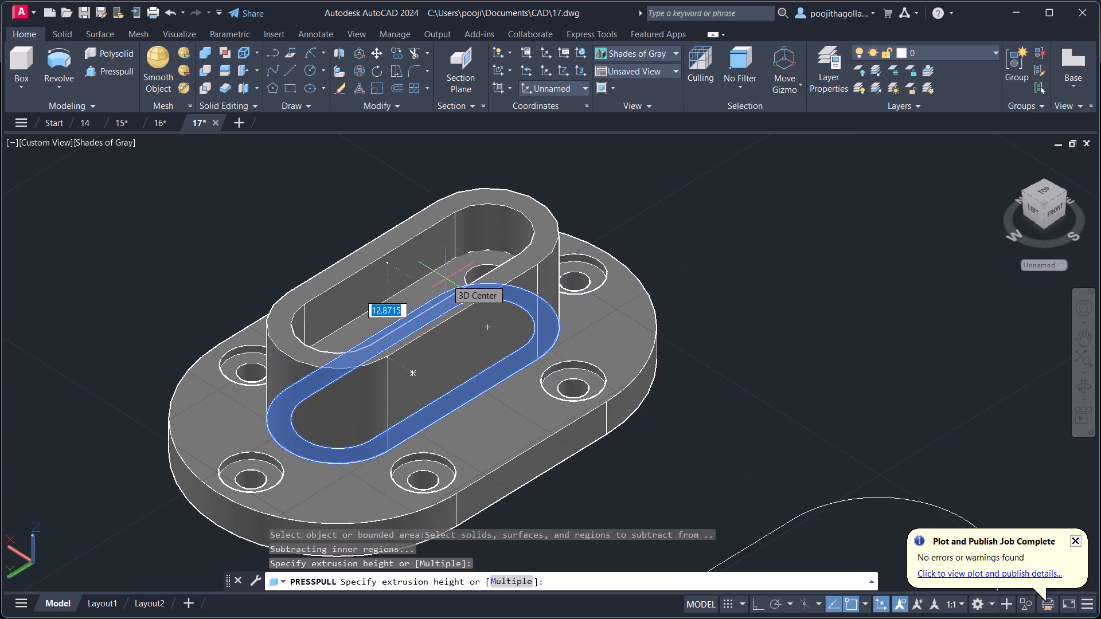
text(11.)
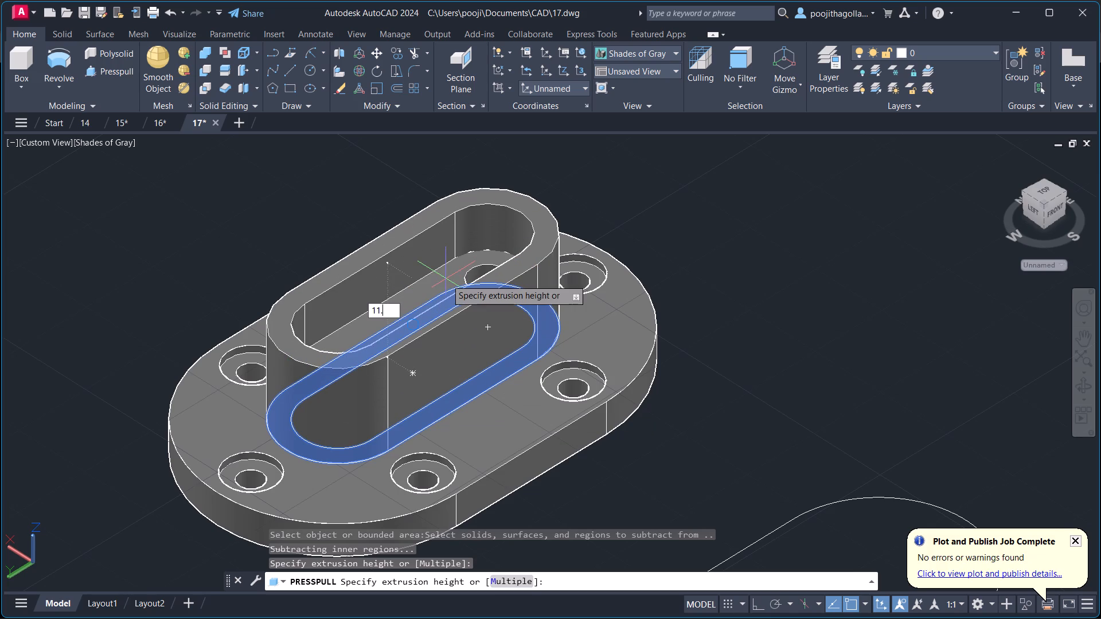
key(6)
key(Return)
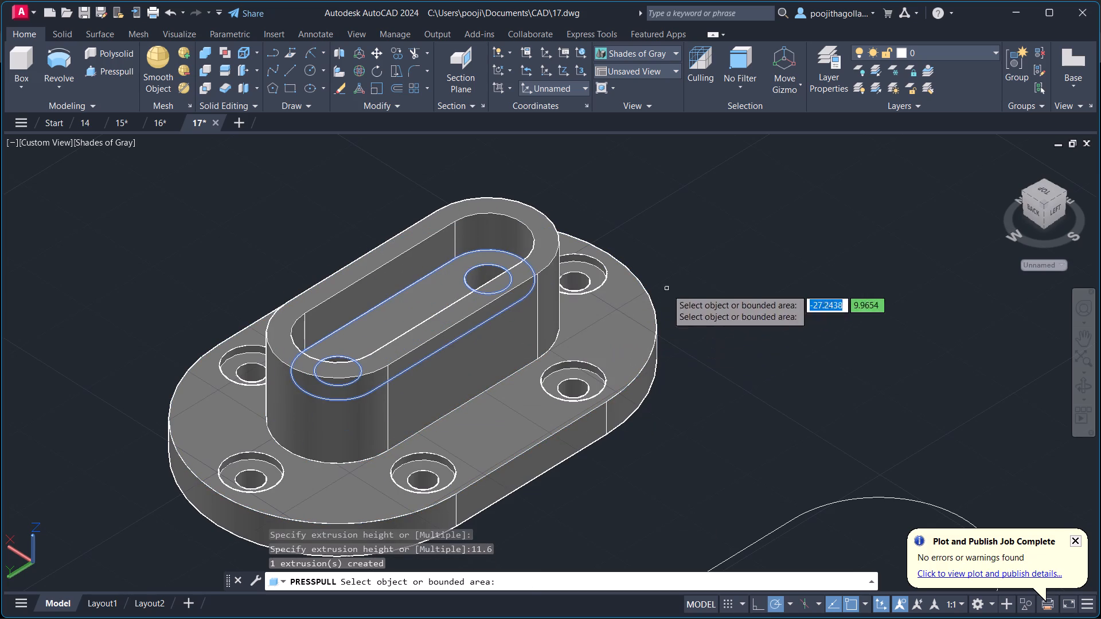
Examine the walled slot boss, its recessed floor and the counterbored plate from several angles.
key(Escape)
shift+middle_drag(684, 402, 648, 403)
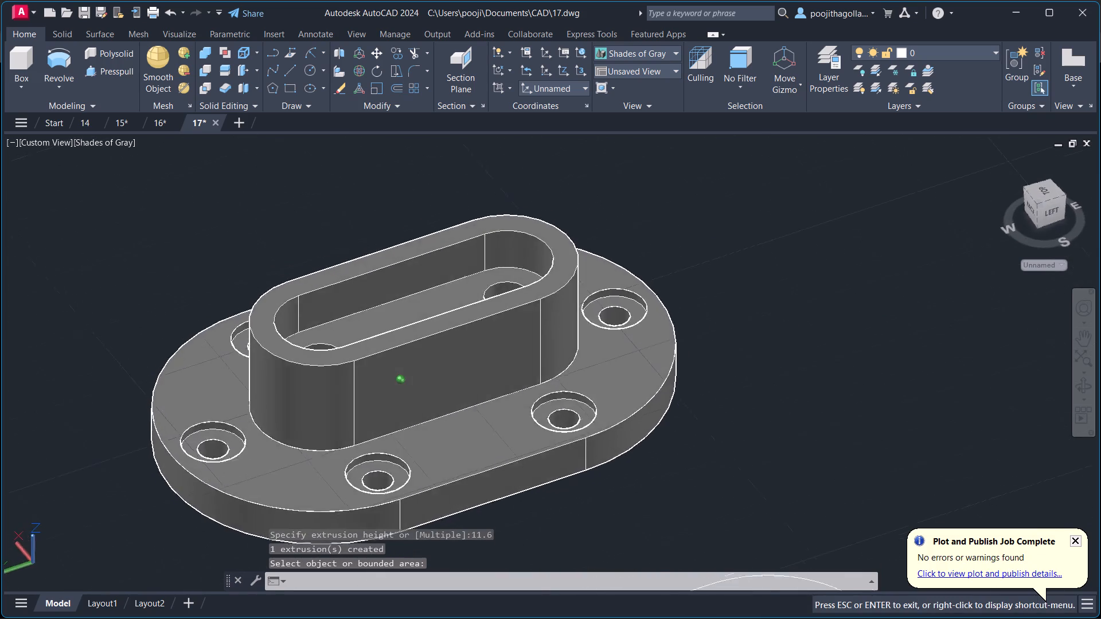
shift+middle_drag(648, 403, 671, 425)
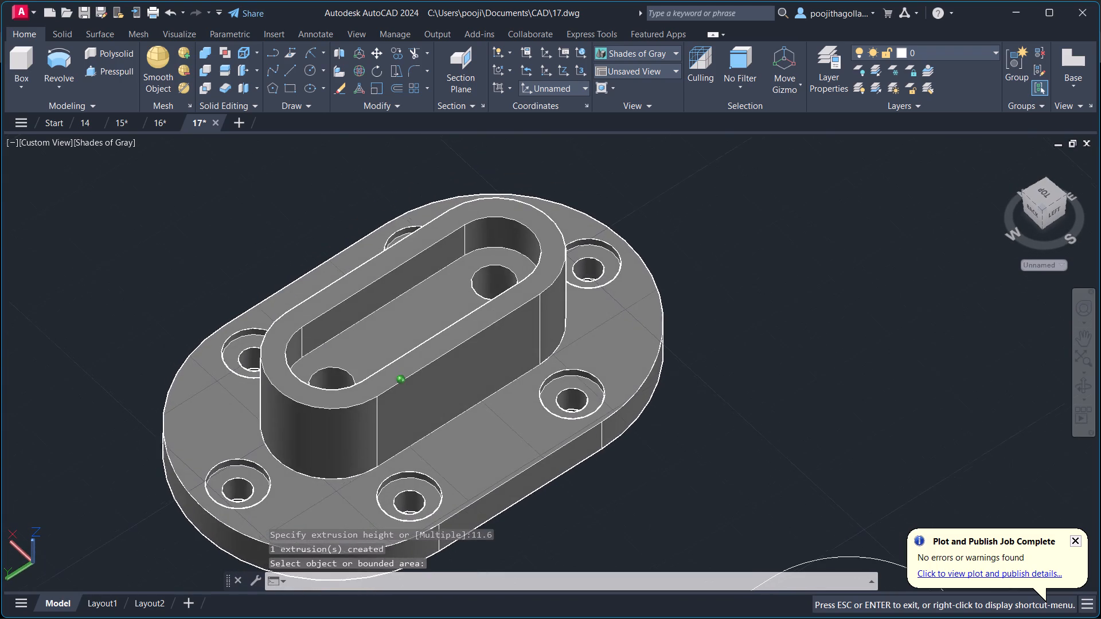
shift+middle_drag(671, 425, 670, 425)
scroll(506, 398, up, 1)
middle_drag(506, 398, 482, 369)
scroll(465, 359, down, 1)
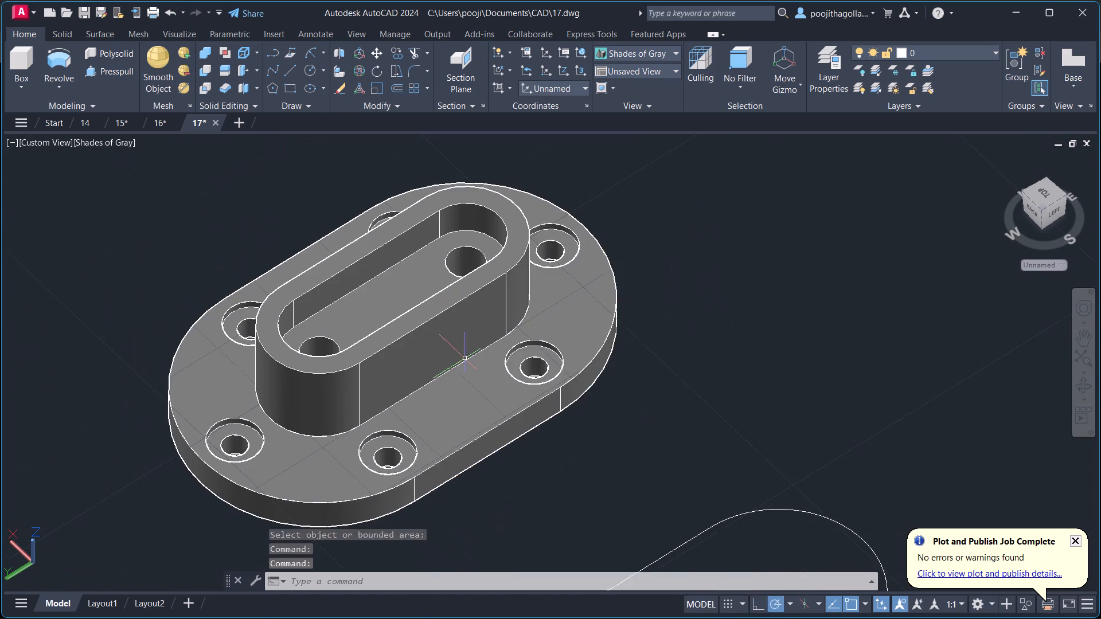
middle_drag(465, 359, 459, 399)
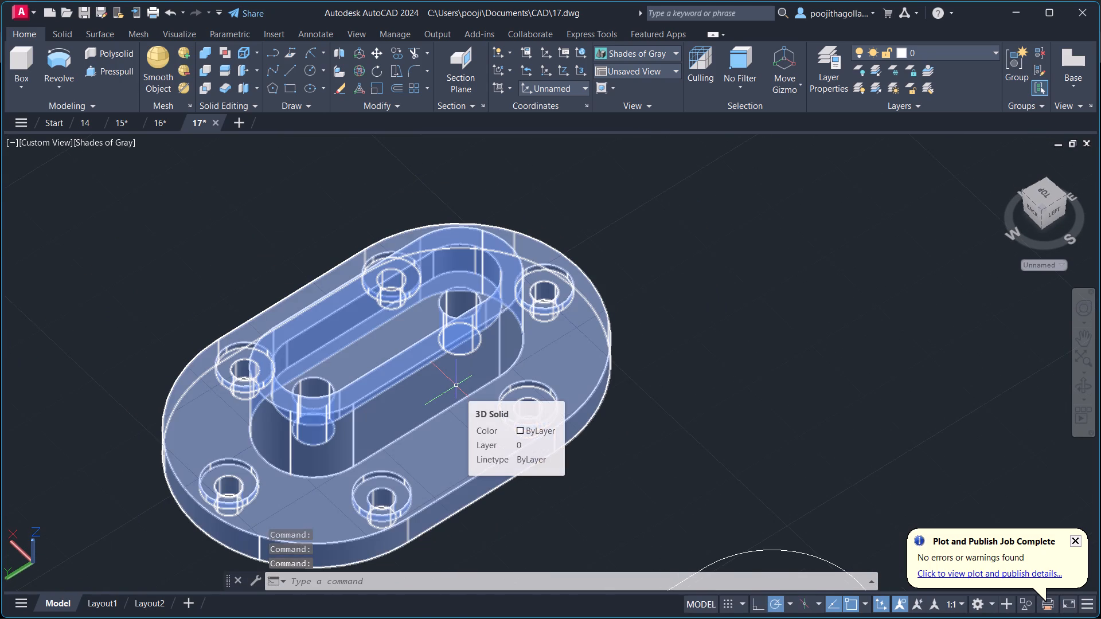
scroll(455, 408, up, 1)
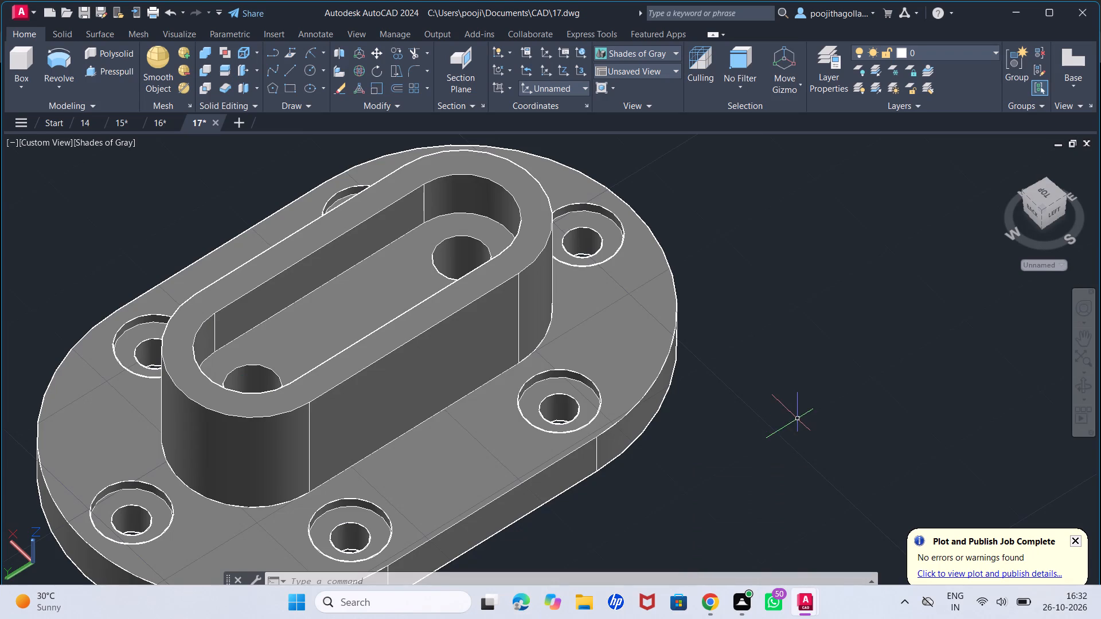
scroll(512, 428, down, 1)
middle_drag(512, 428, 582, 394)
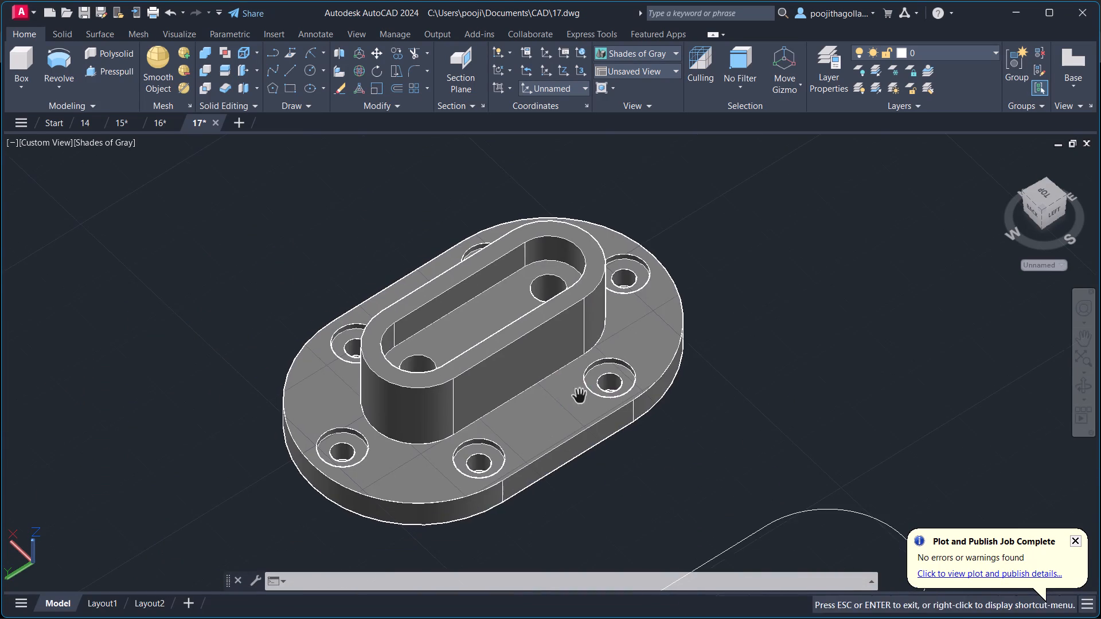
scroll(582, 394, up, 1)
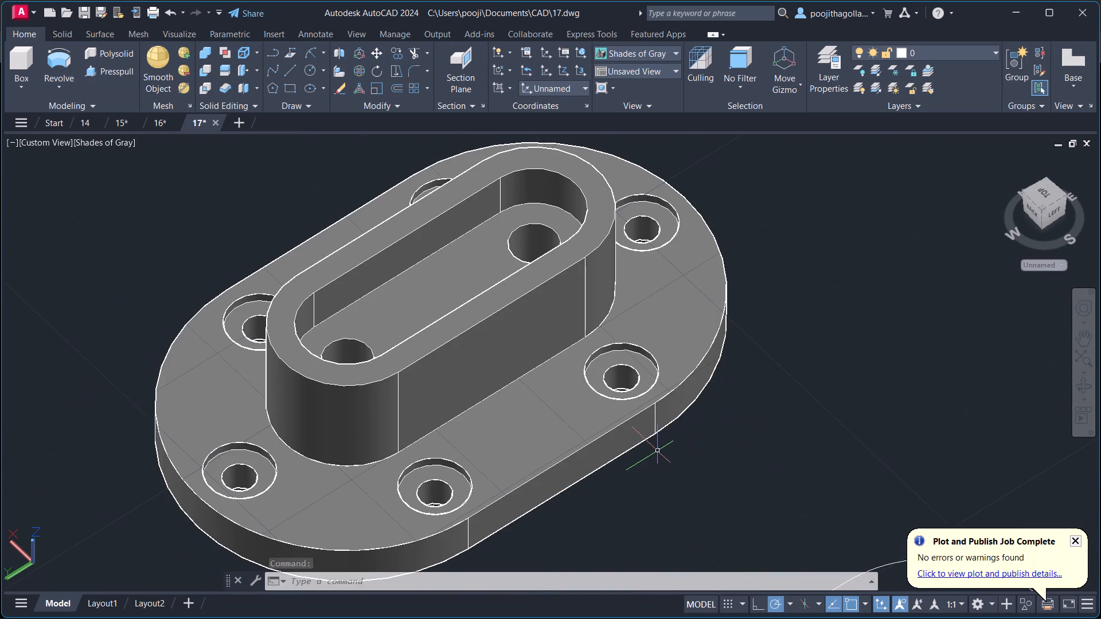
middle_drag(658, 451, 667, 405)
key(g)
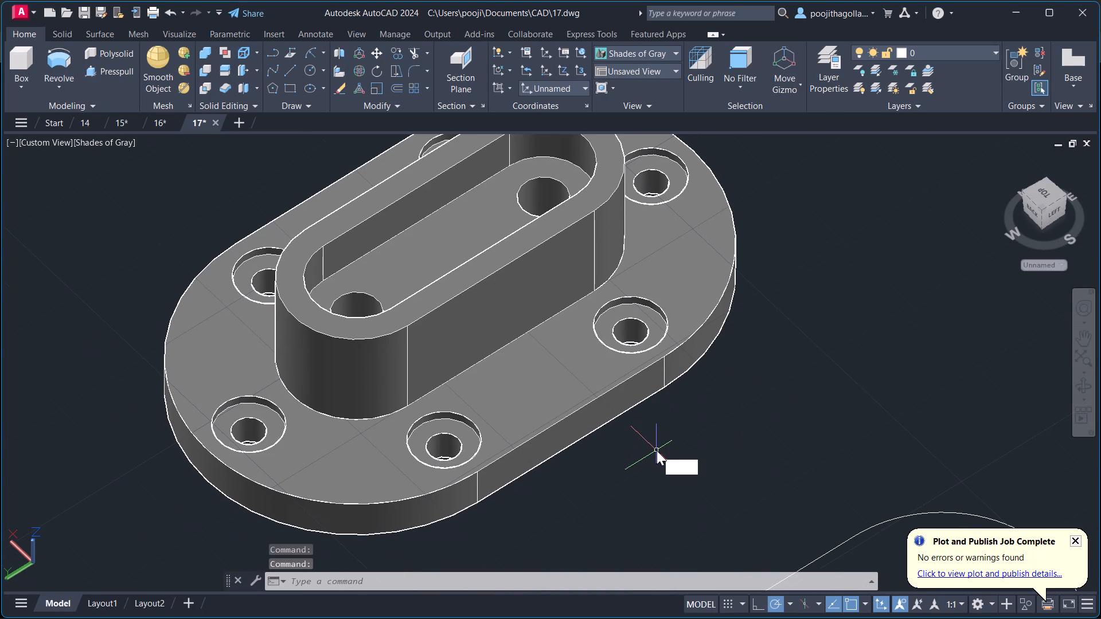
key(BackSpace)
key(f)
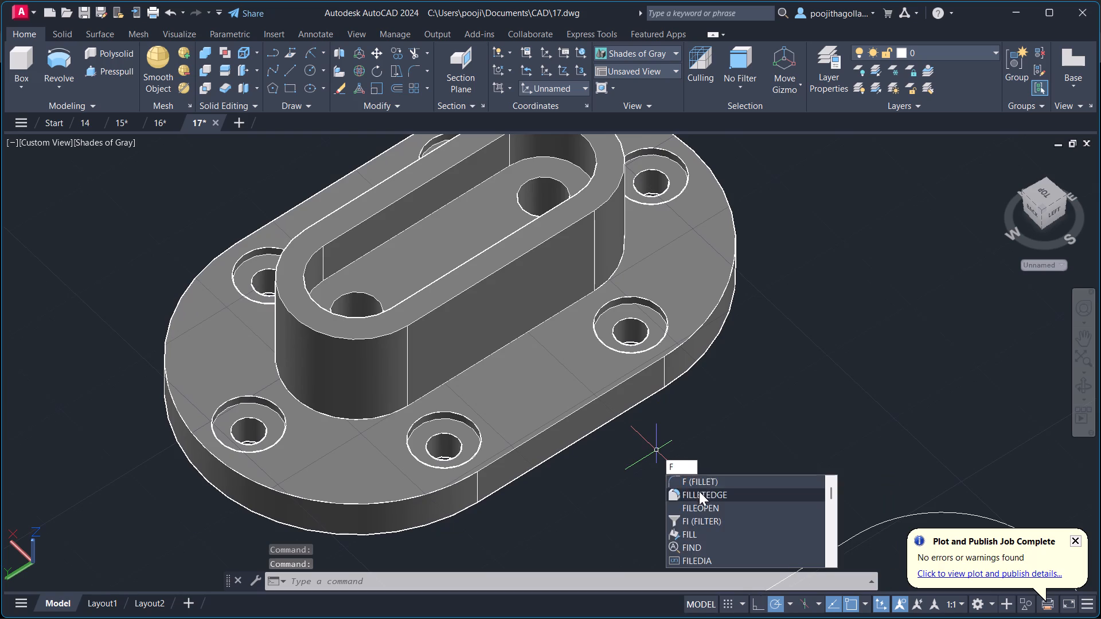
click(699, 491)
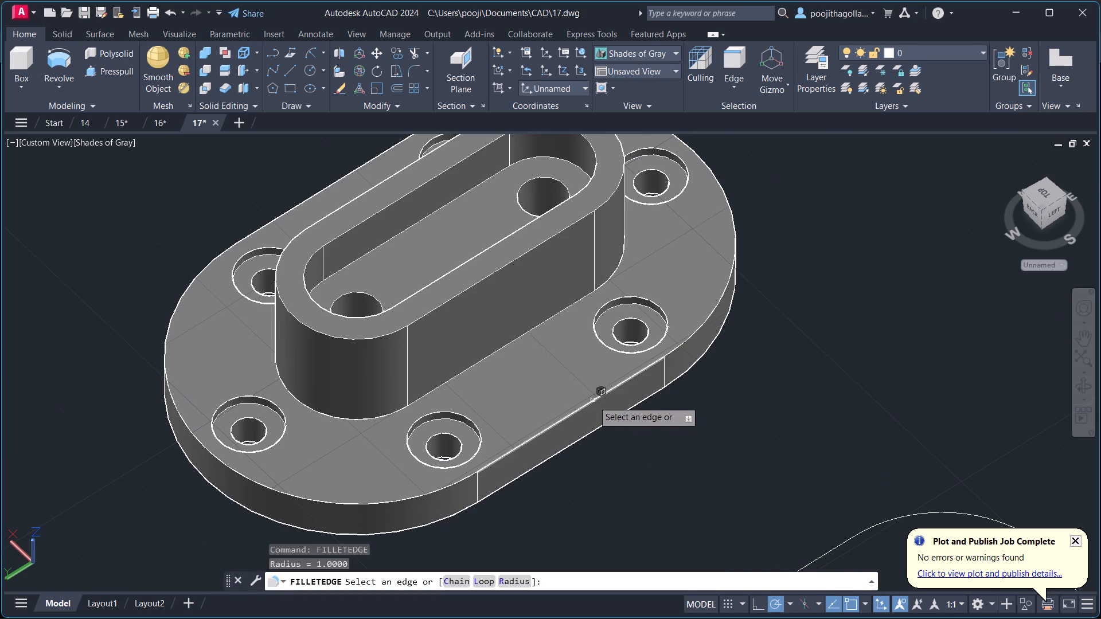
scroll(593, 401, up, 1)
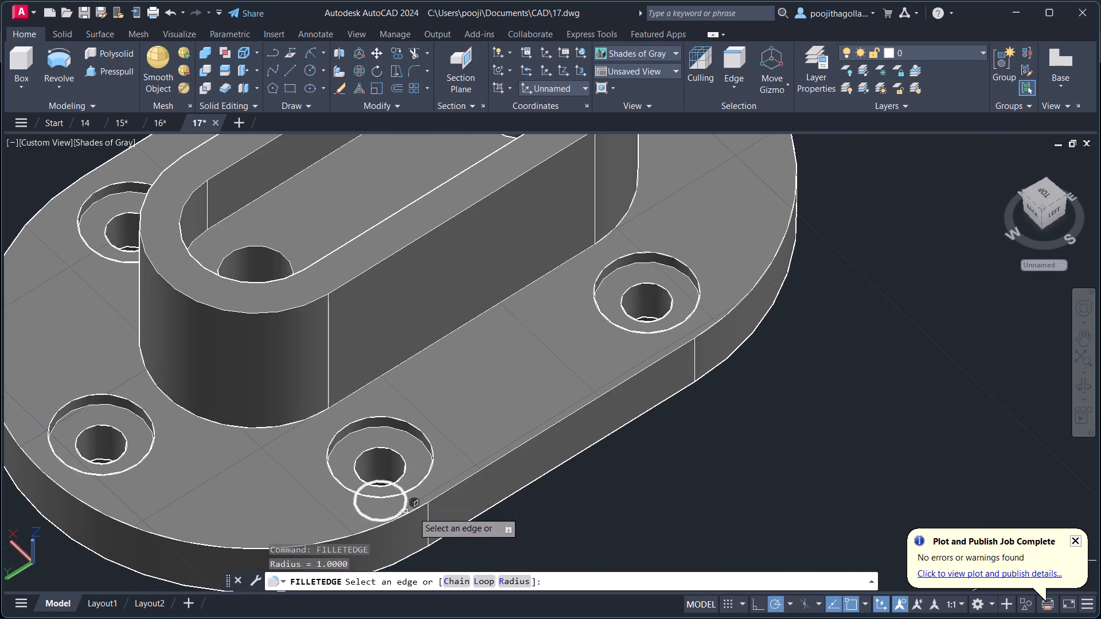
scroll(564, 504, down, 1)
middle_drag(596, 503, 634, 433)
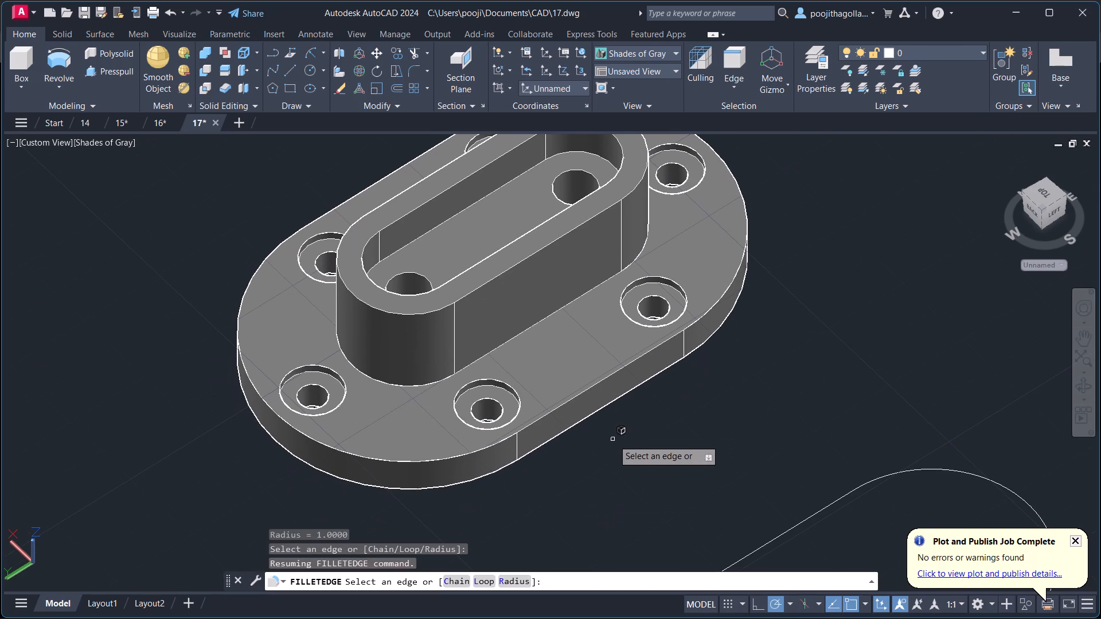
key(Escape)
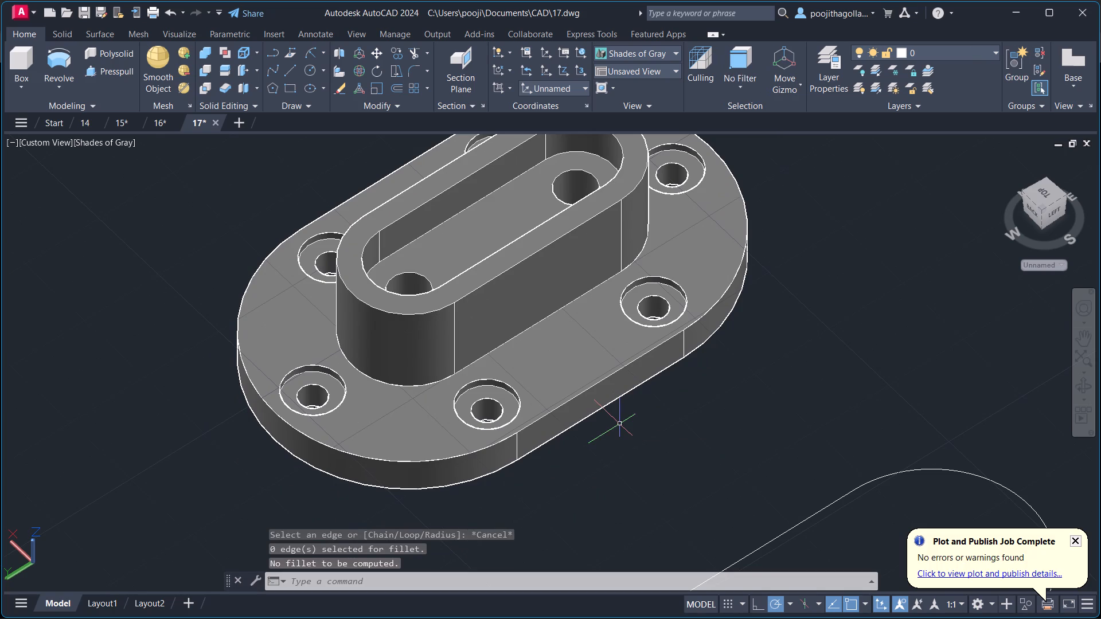
Copy the complete 3D part, placing one duplicate about 117 units away in the empty space beyond the original.
middle_drag(620, 424, 584, 478)
scroll(557, 386, up, 1)
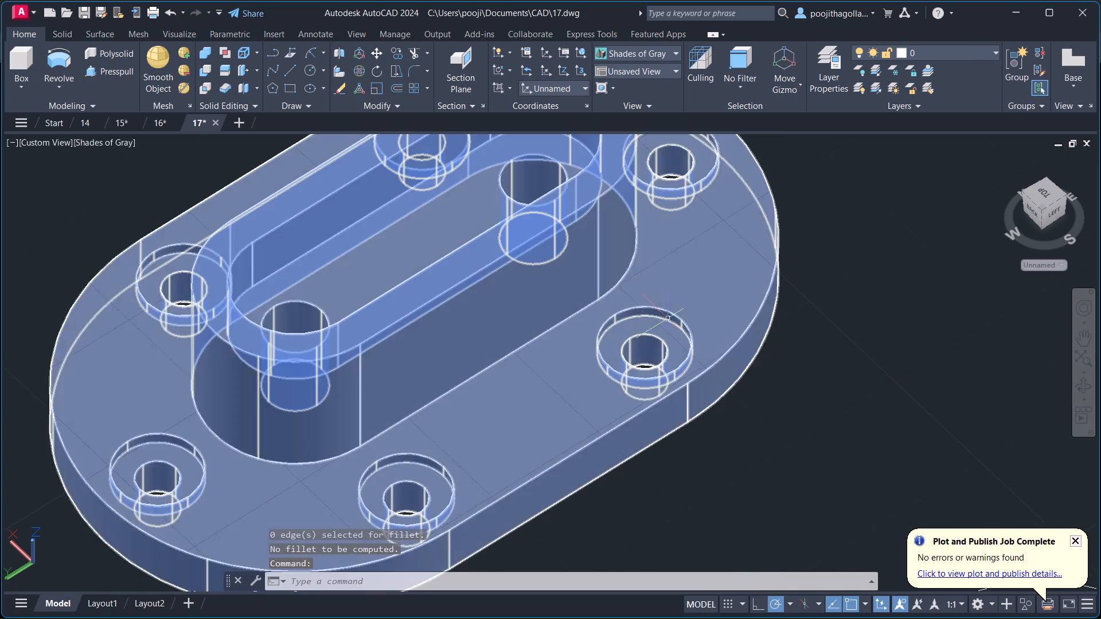
scroll(645, 356, down, 1)
middle_drag(645, 356, 605, 373)
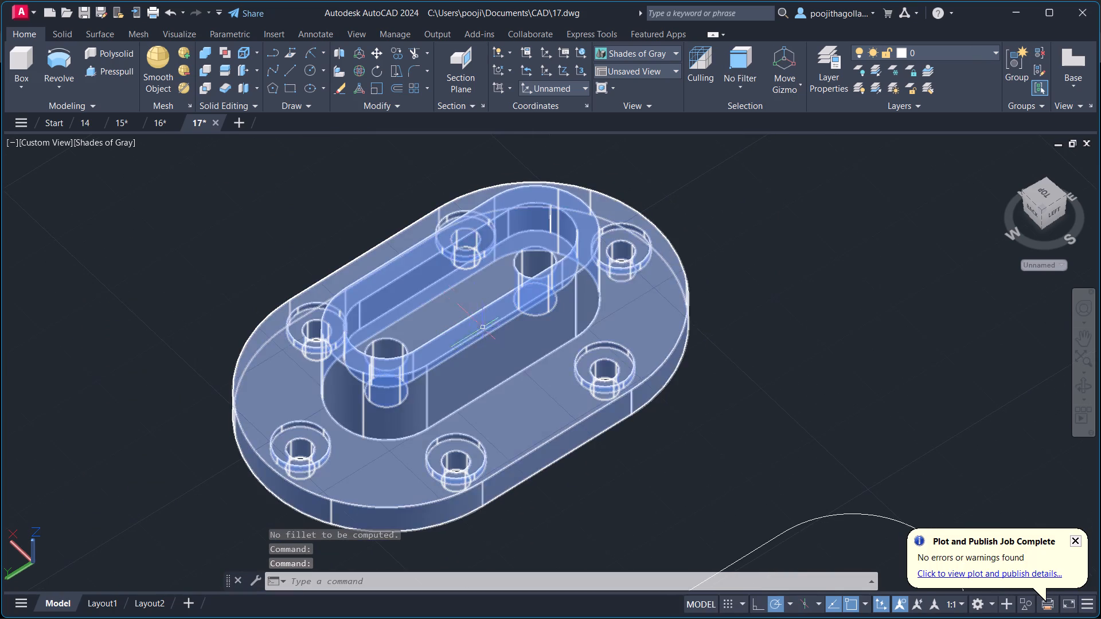
scroll(581, 401, down, 2)
click(579, 386)
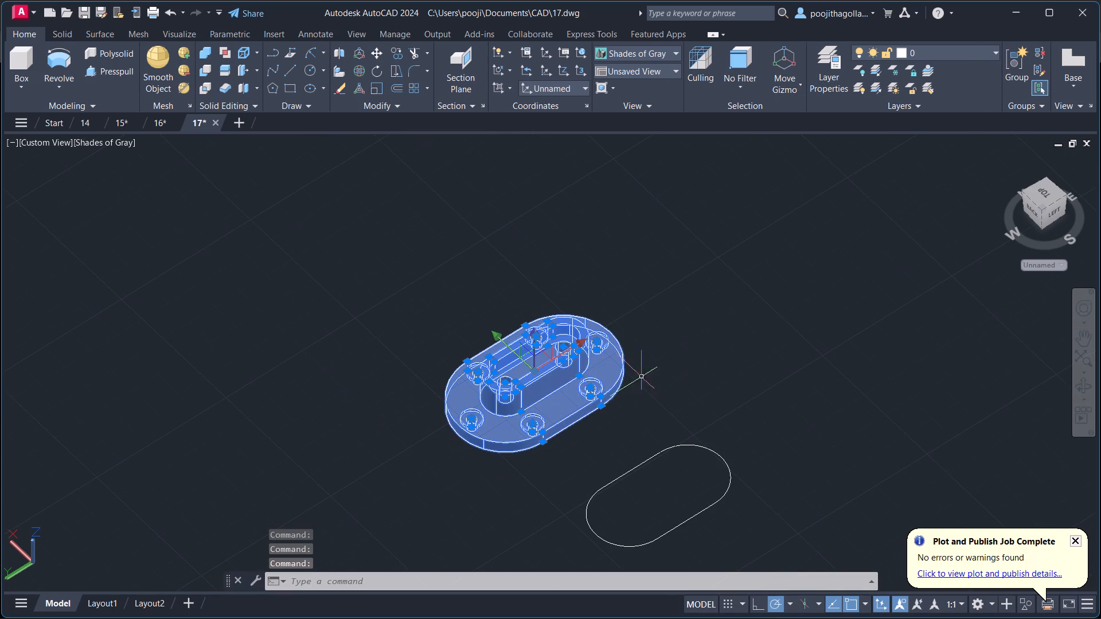
key(c)
key(o)
key(Return)
click(593, 390)
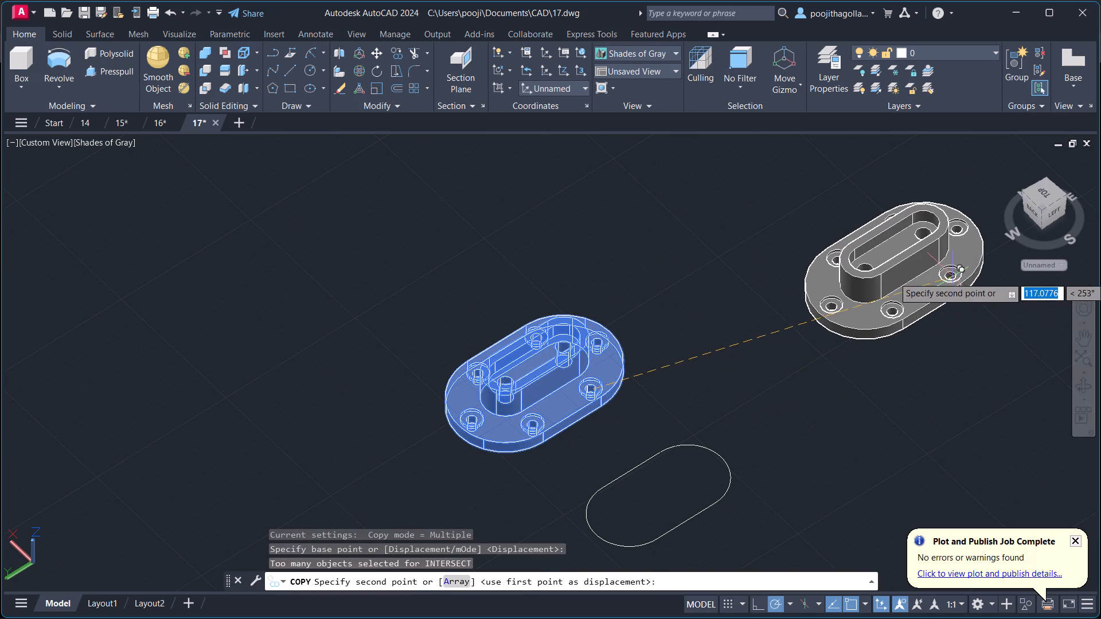
click(953, 277)
key(Escape)
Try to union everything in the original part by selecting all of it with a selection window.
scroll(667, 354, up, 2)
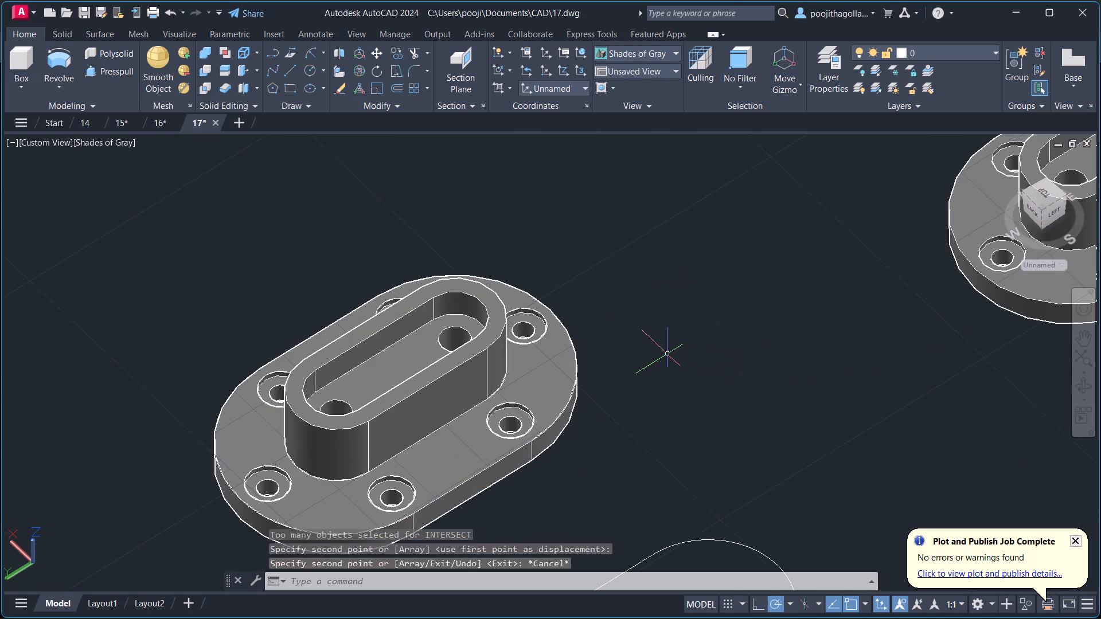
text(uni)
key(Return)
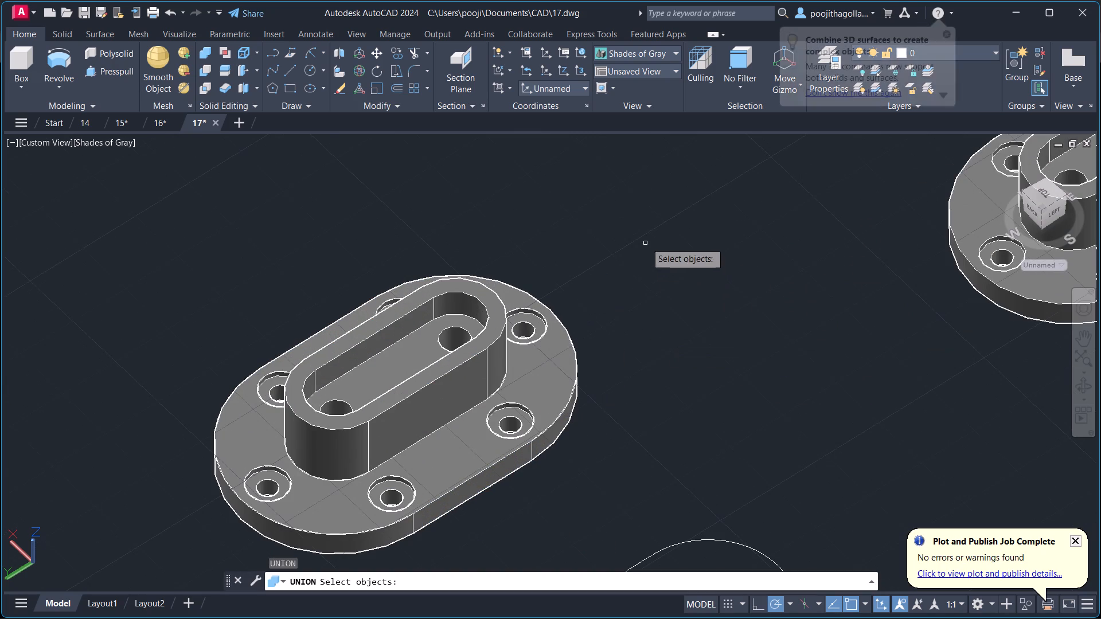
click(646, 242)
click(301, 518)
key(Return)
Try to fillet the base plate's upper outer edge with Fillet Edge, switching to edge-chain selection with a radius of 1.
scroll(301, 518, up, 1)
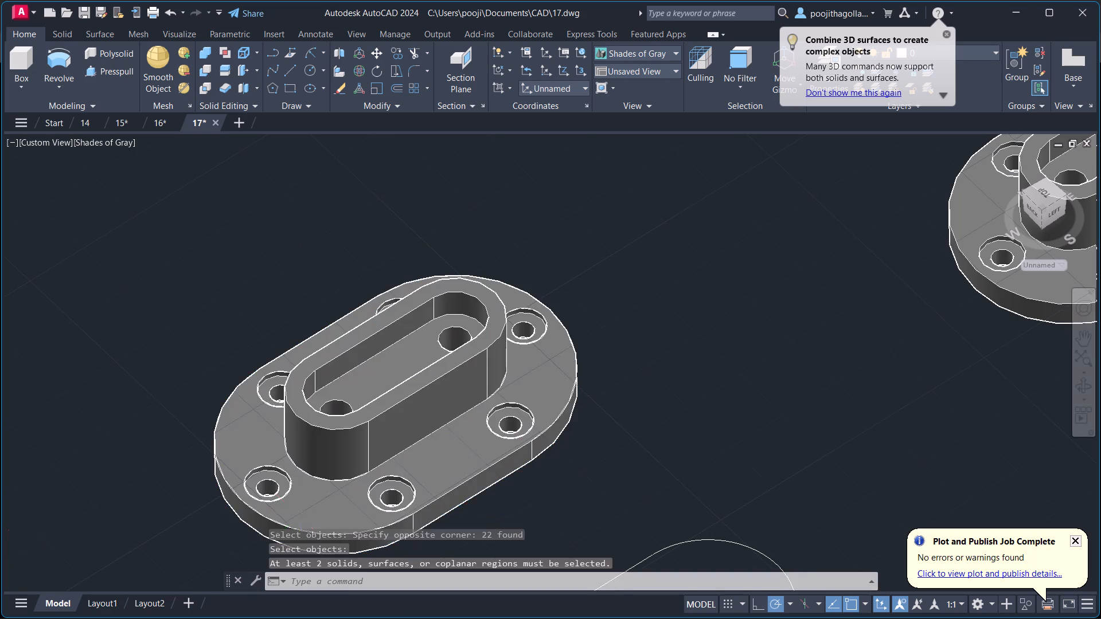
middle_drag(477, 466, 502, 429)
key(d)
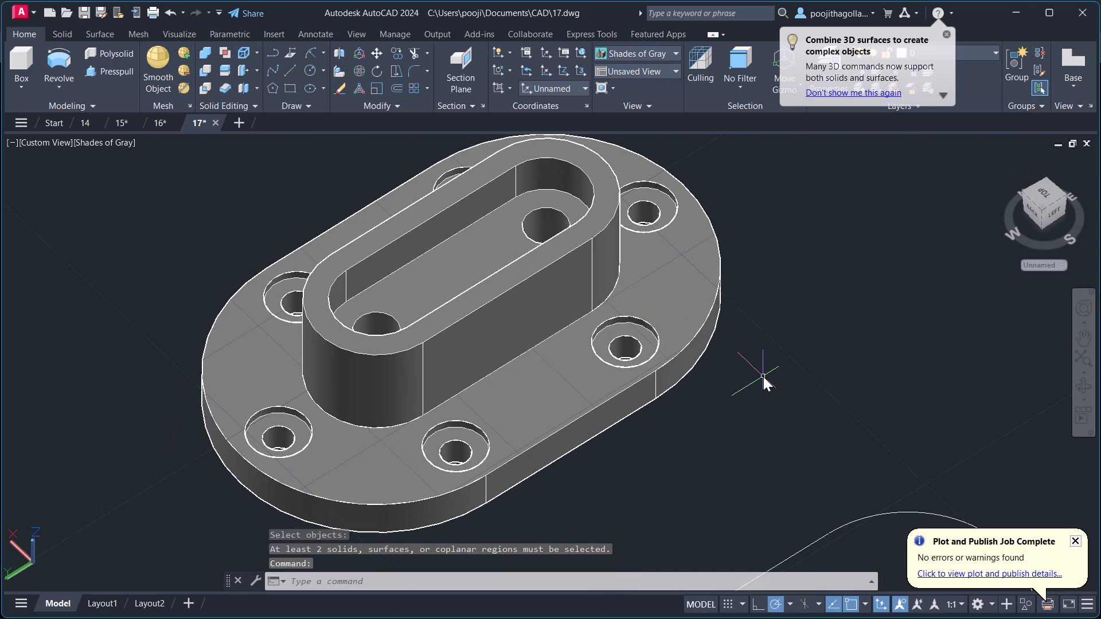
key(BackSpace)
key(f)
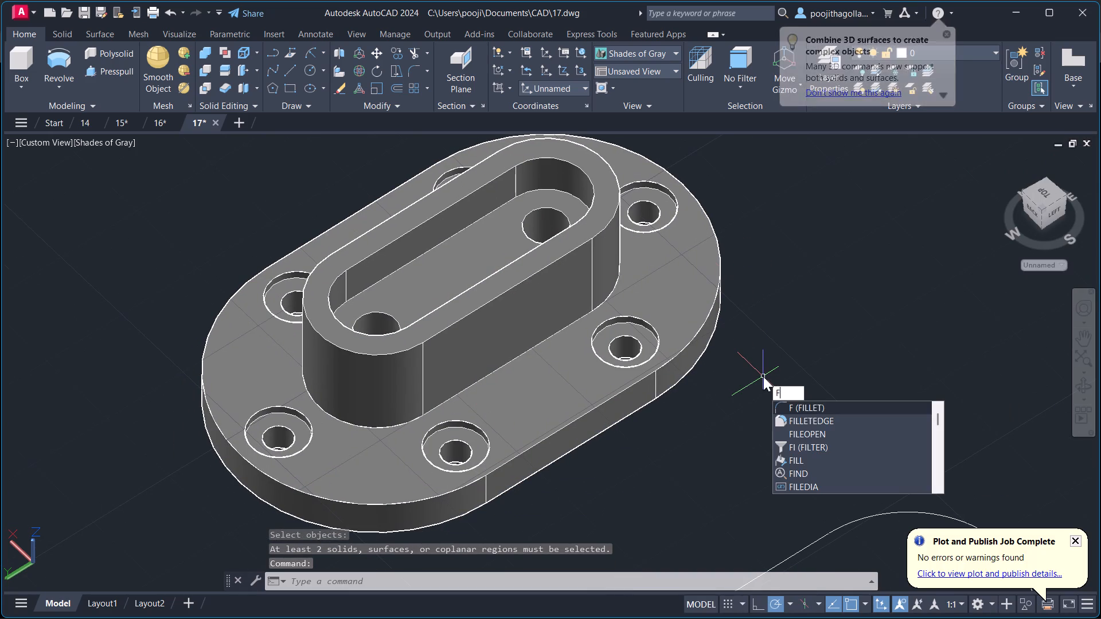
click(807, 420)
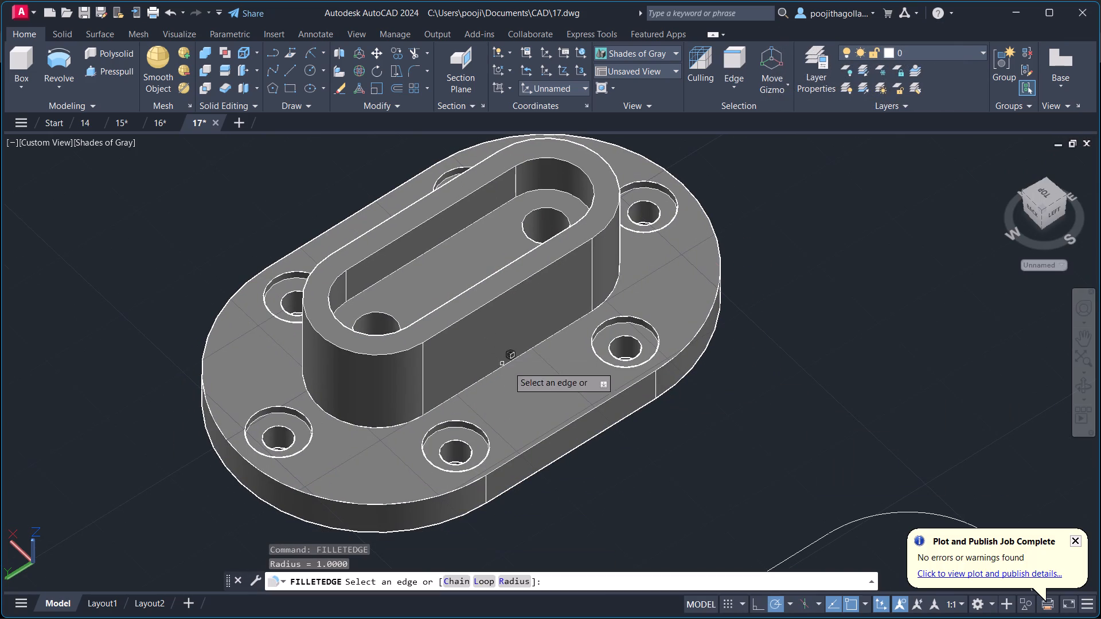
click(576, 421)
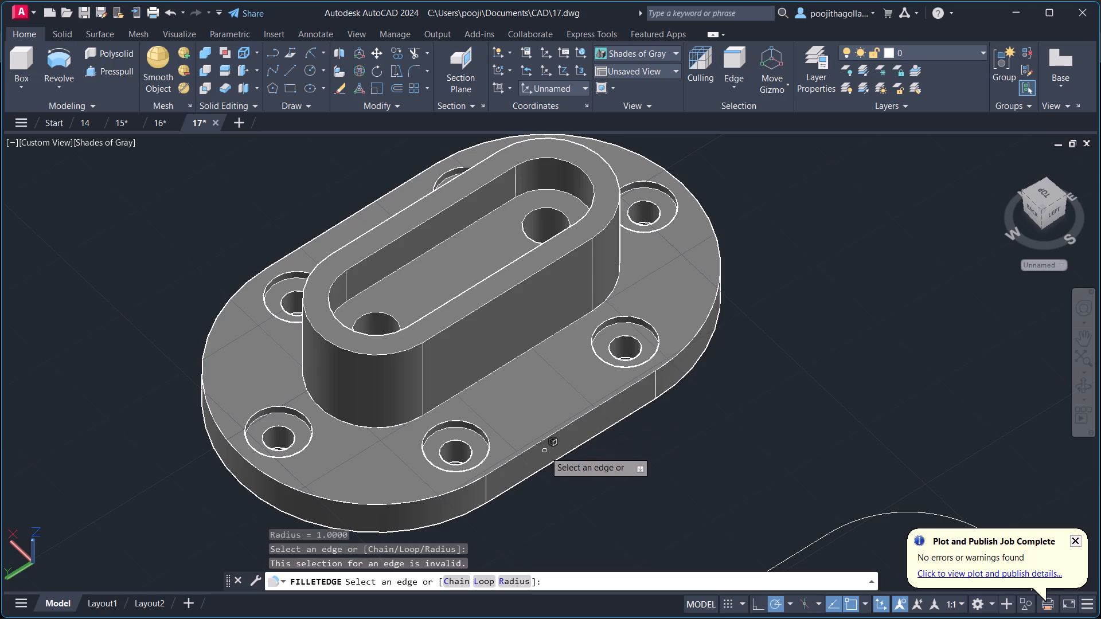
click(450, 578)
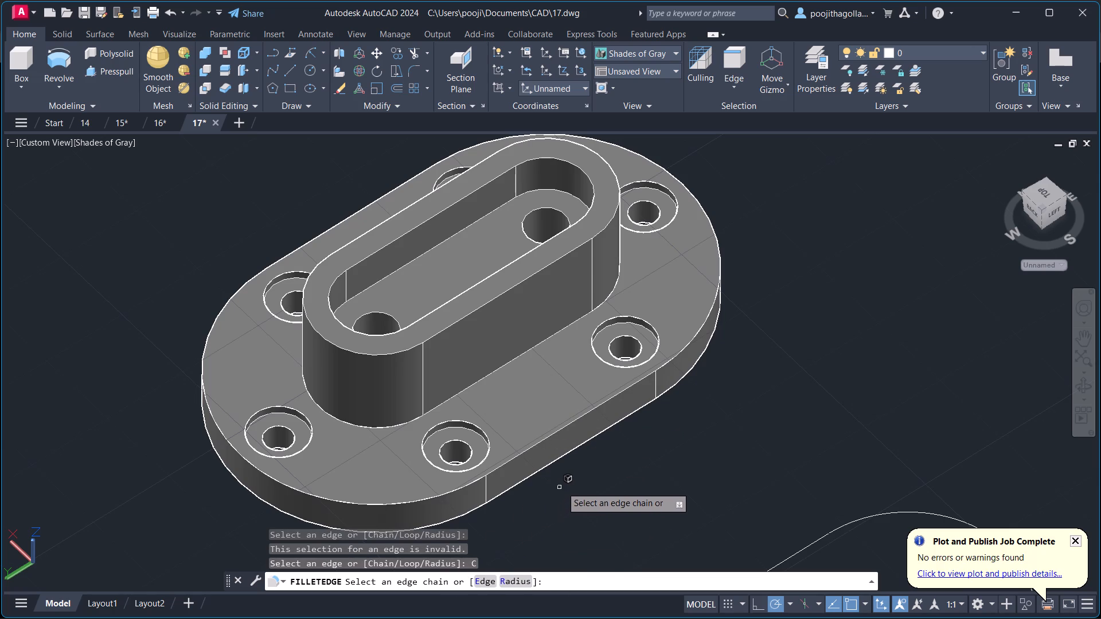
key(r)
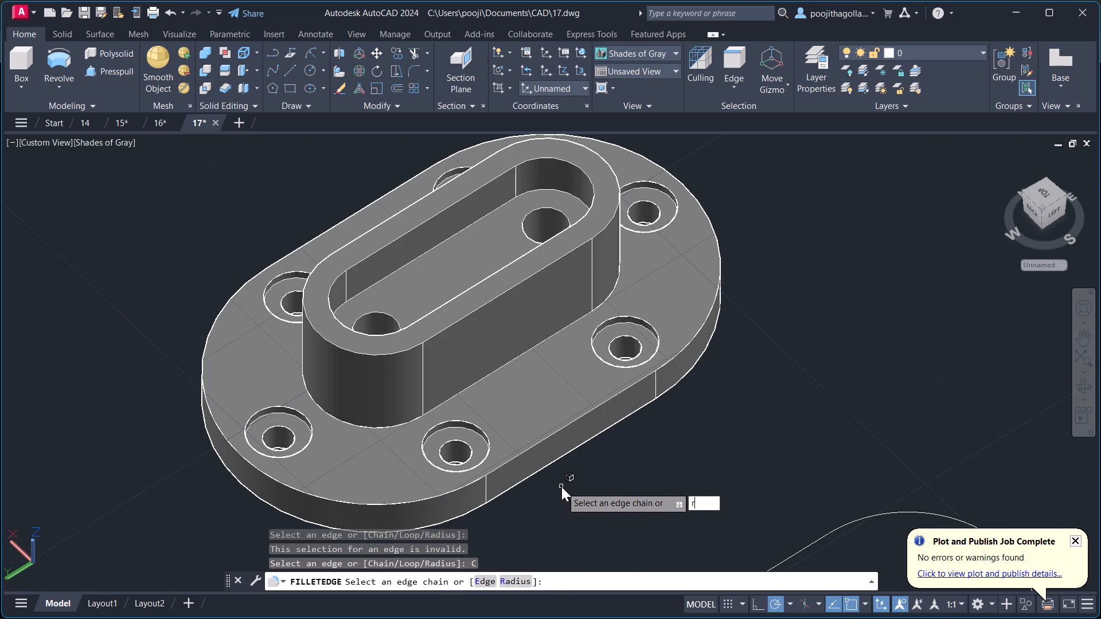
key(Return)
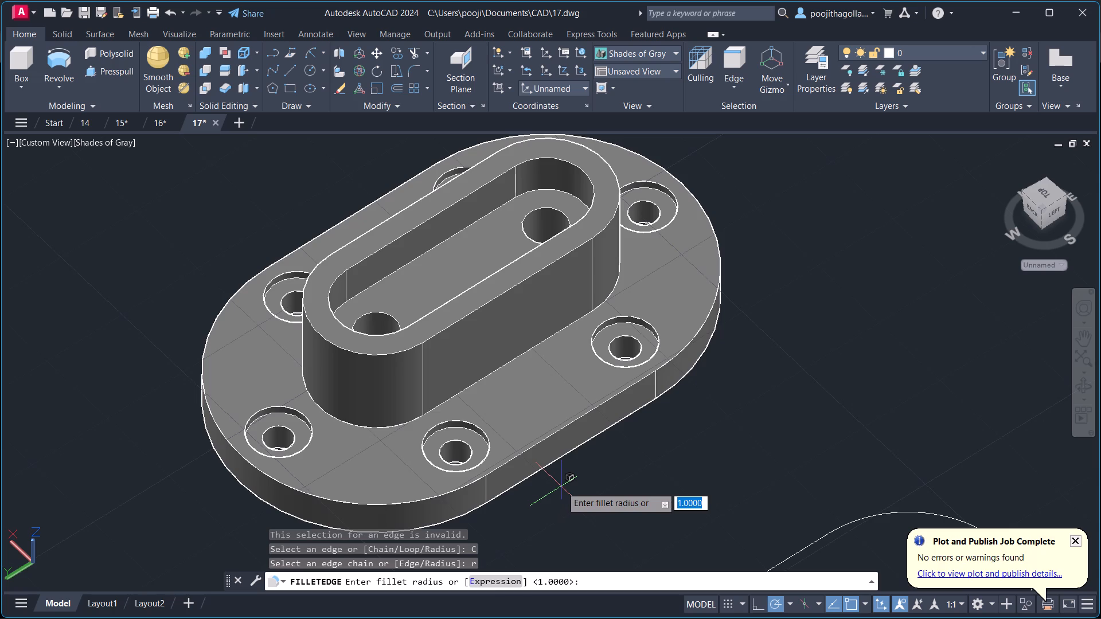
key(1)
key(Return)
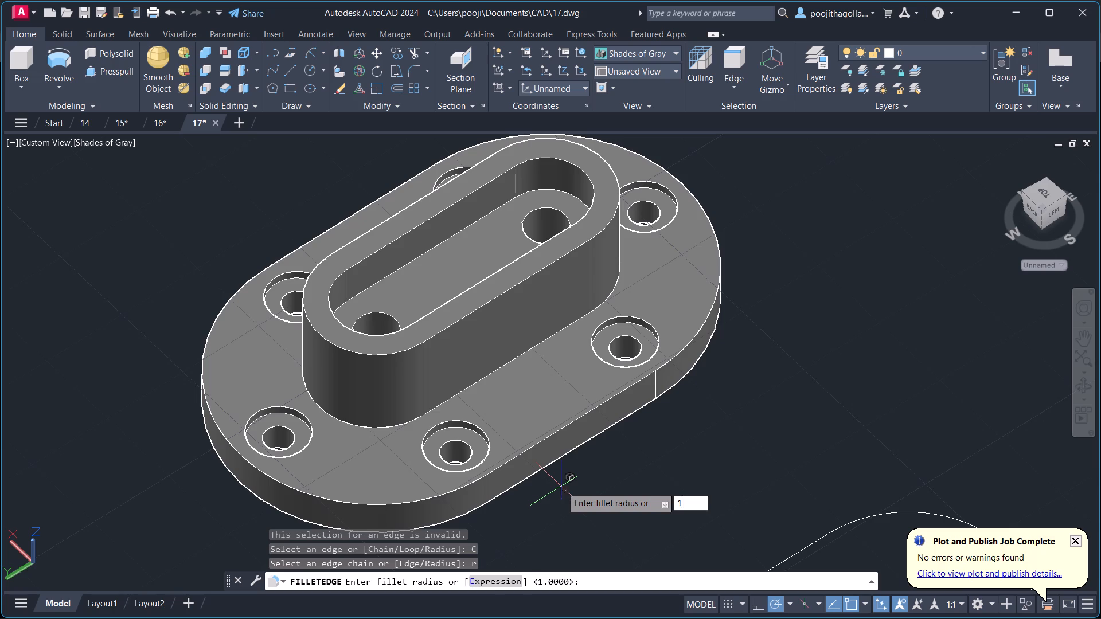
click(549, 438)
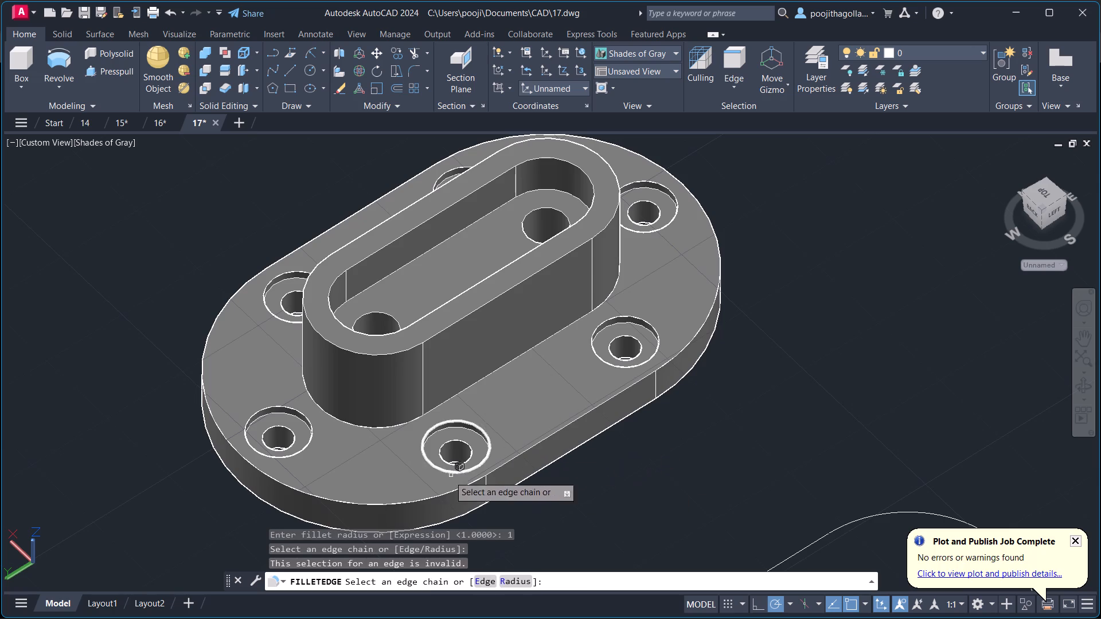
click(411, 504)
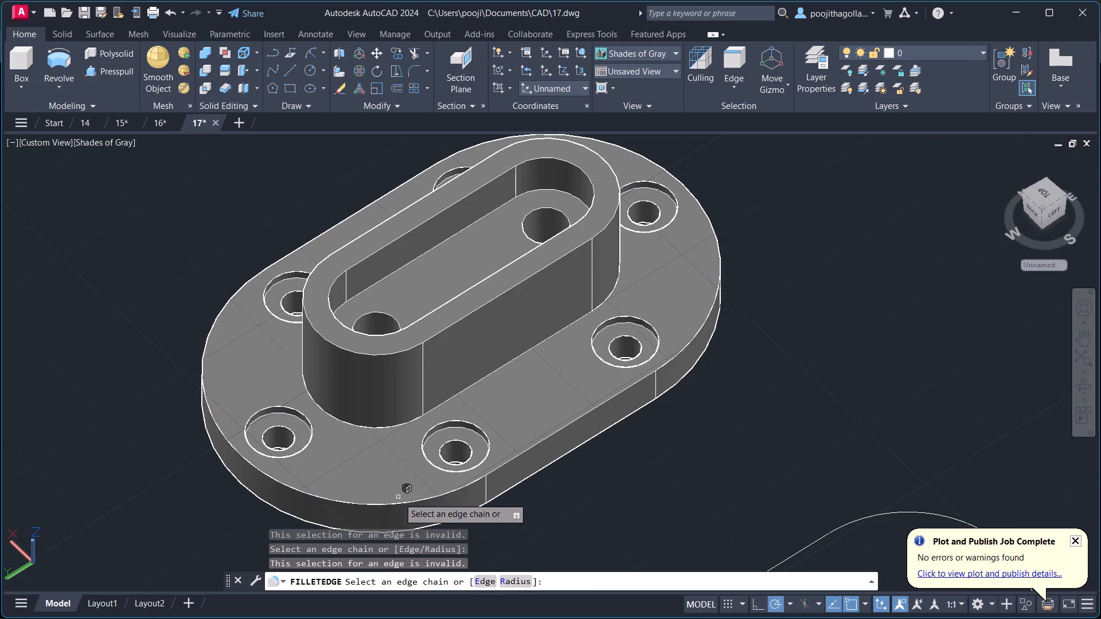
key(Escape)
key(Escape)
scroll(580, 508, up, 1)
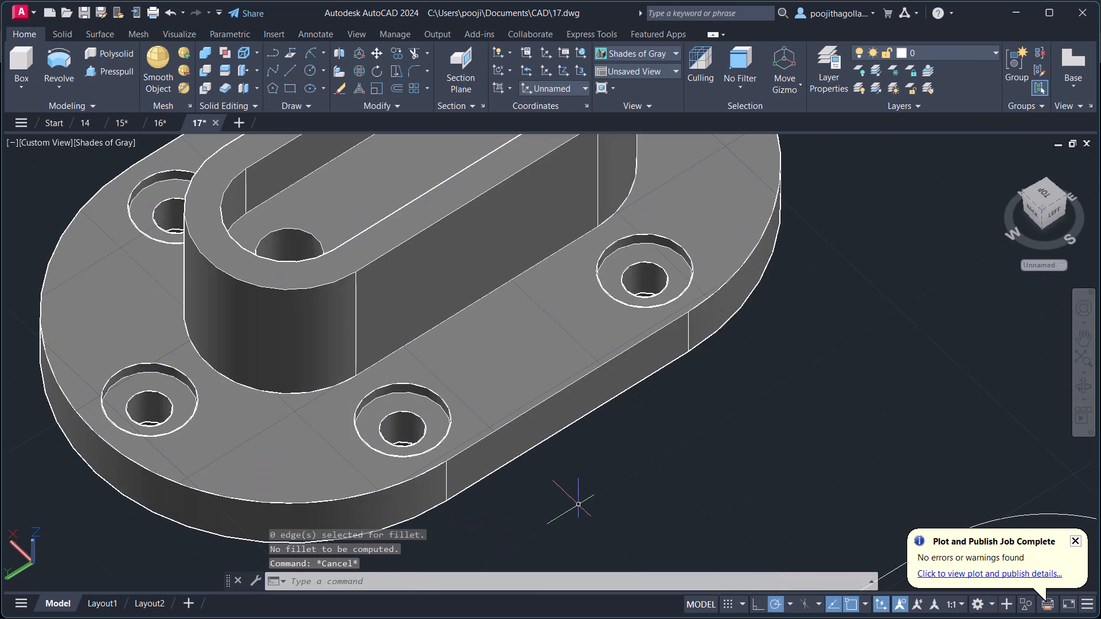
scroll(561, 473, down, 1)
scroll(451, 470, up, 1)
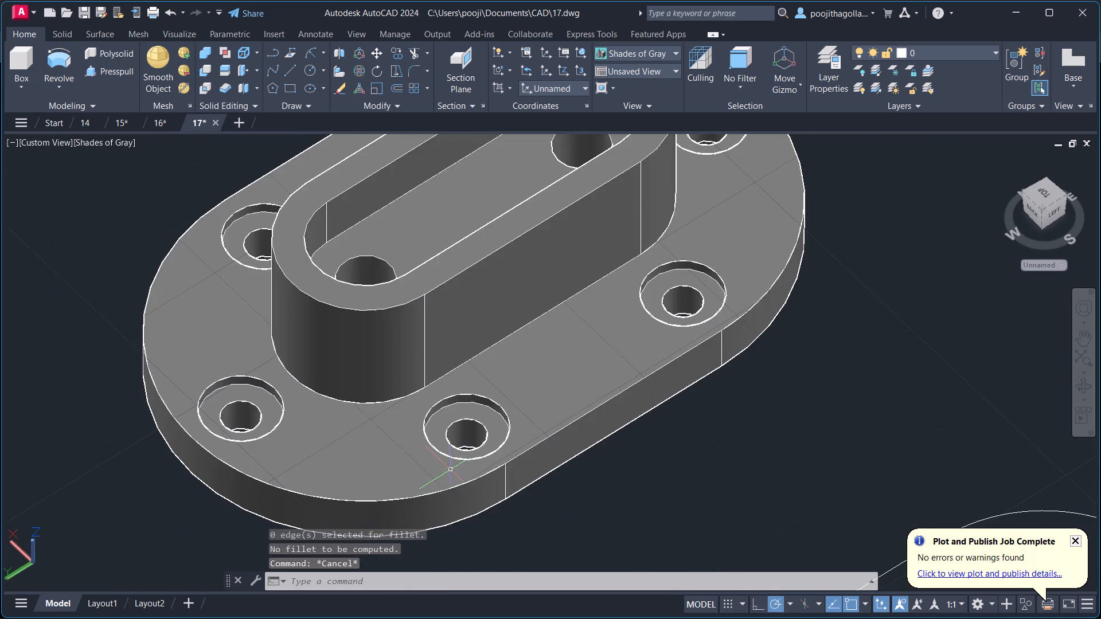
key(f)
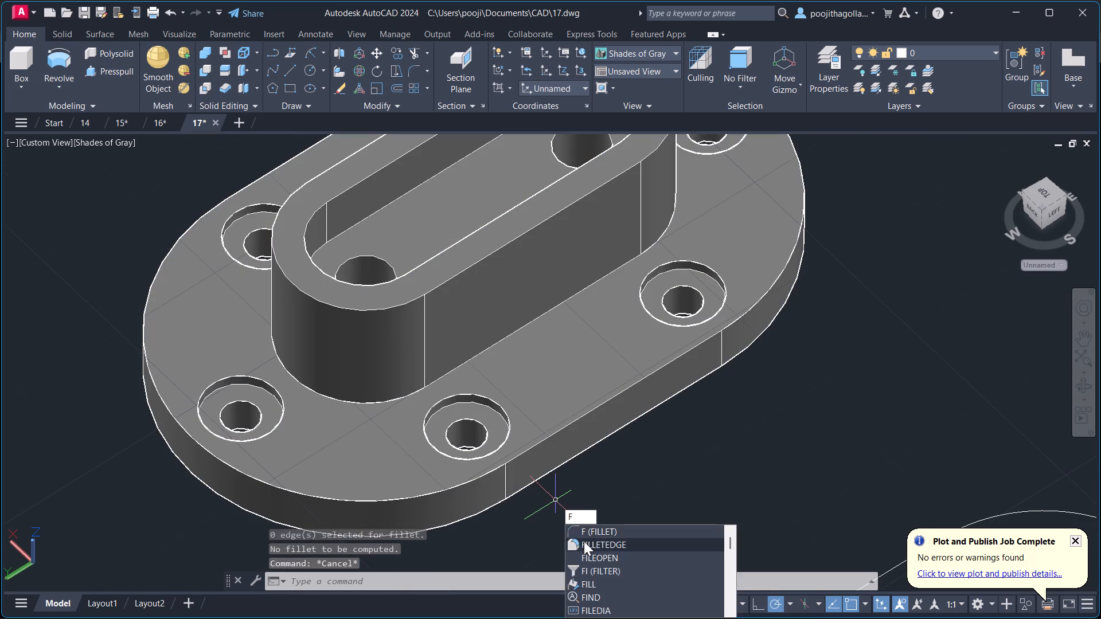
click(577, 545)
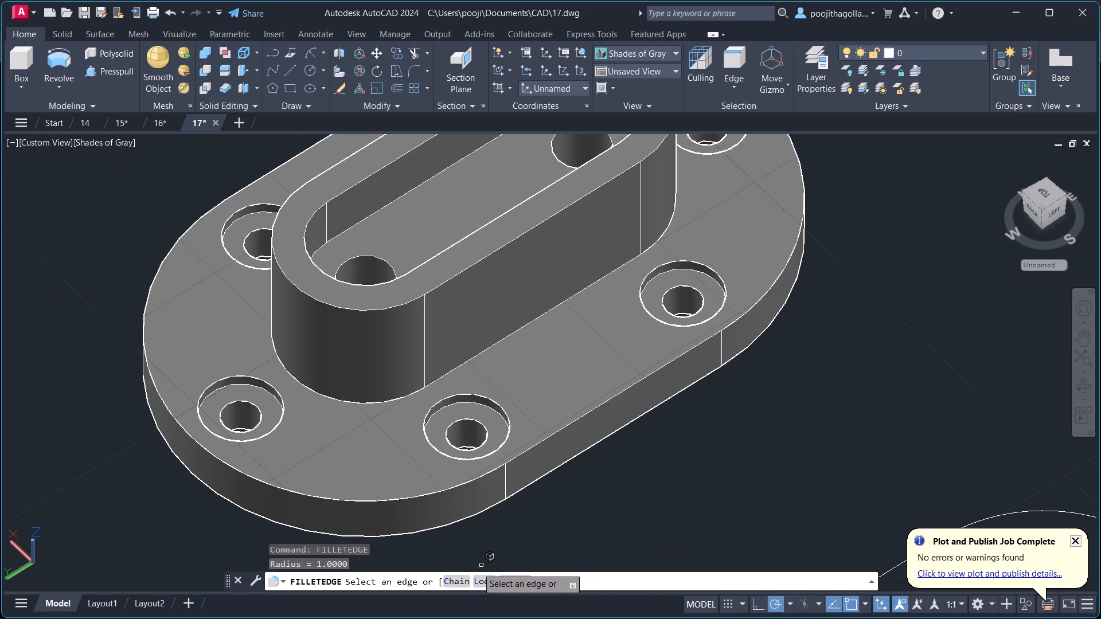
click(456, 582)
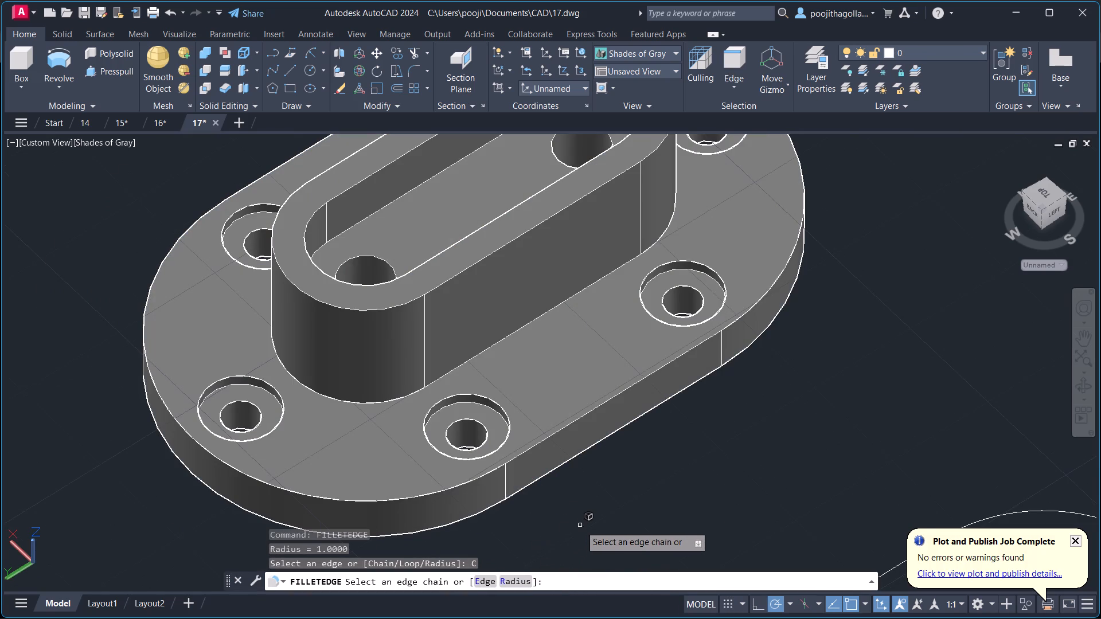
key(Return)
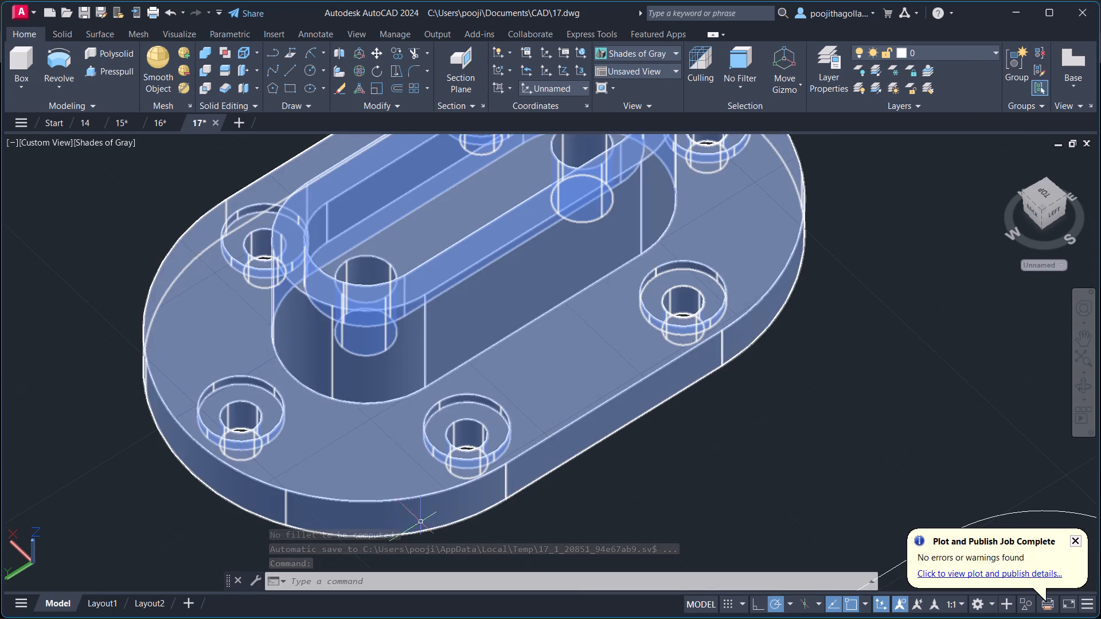
Fillet the base plate's complete upper outer edge loop with Fillet Edge at a radius of 1.
key(f)
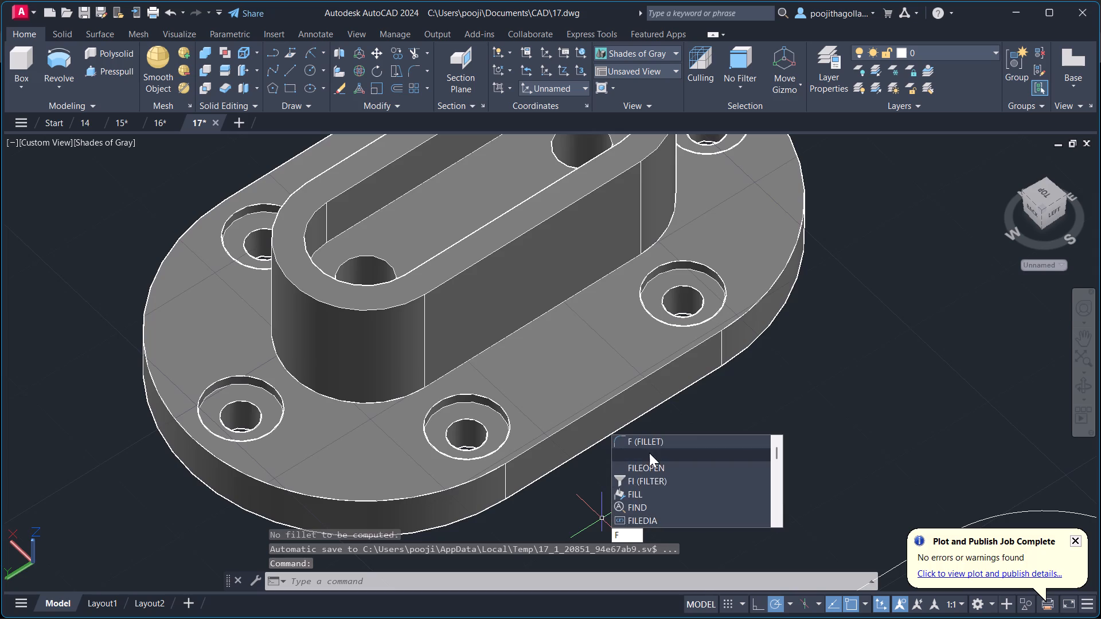
click(649, 453)
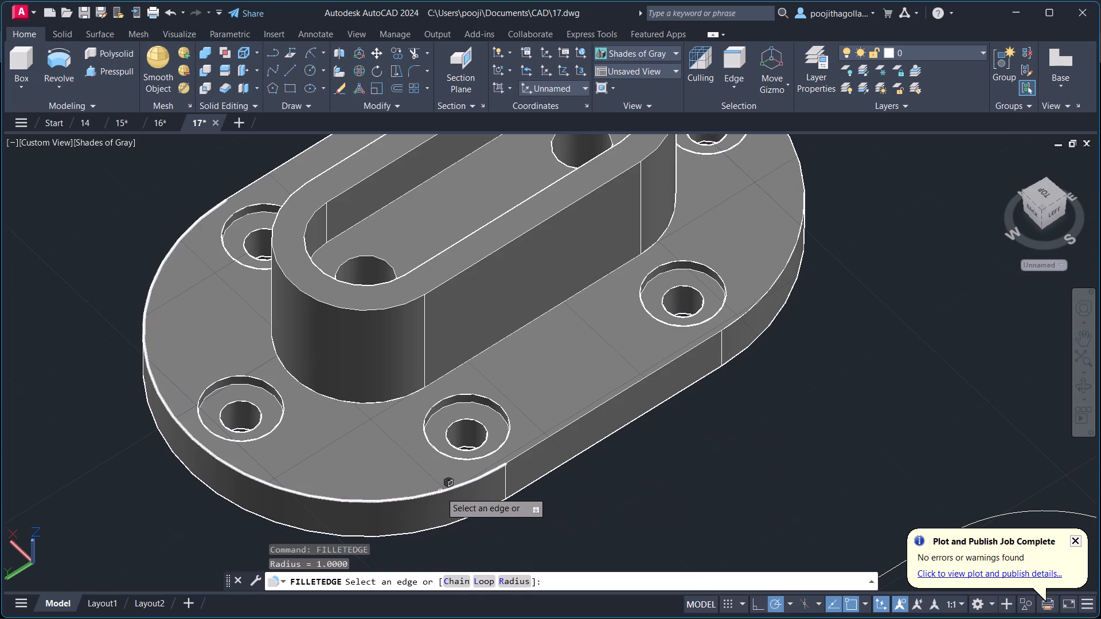
click(440, 492)
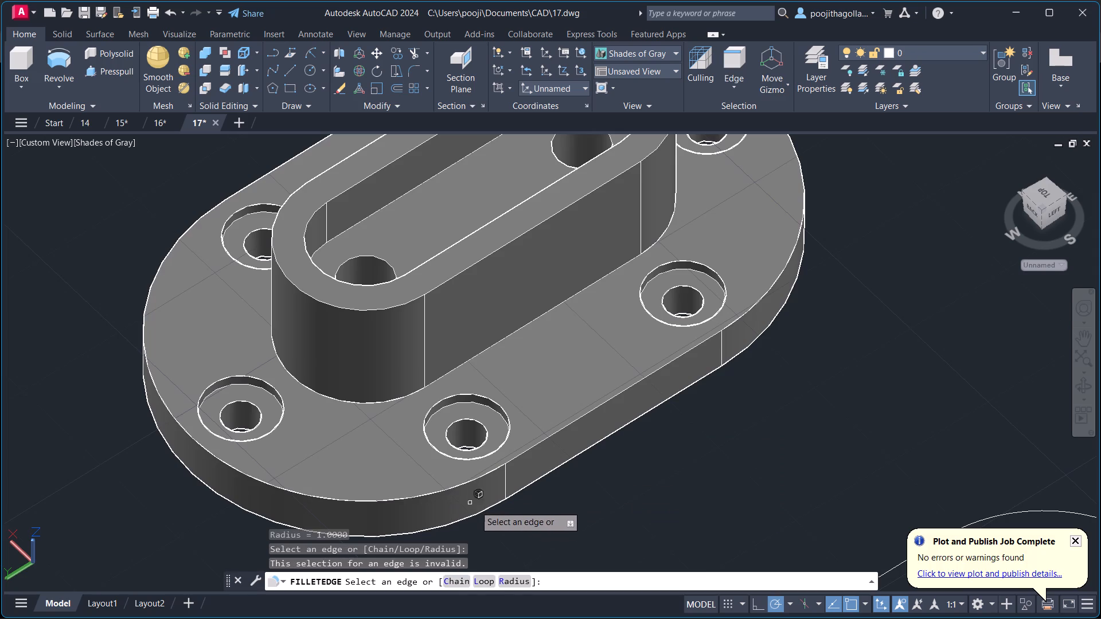
click(483, 581)
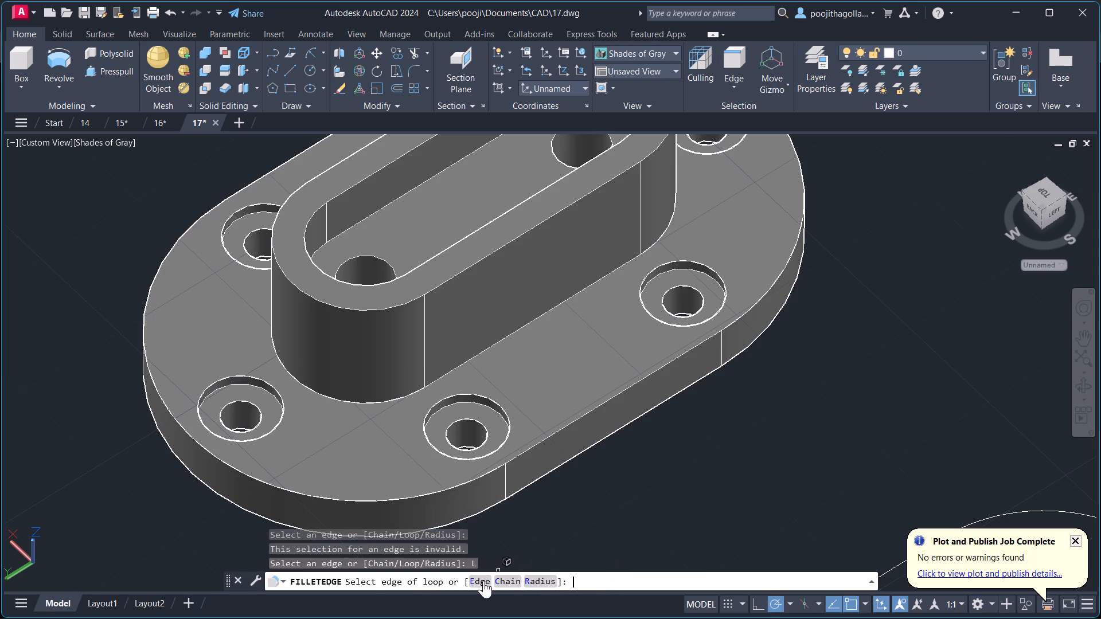
click(534, 579)
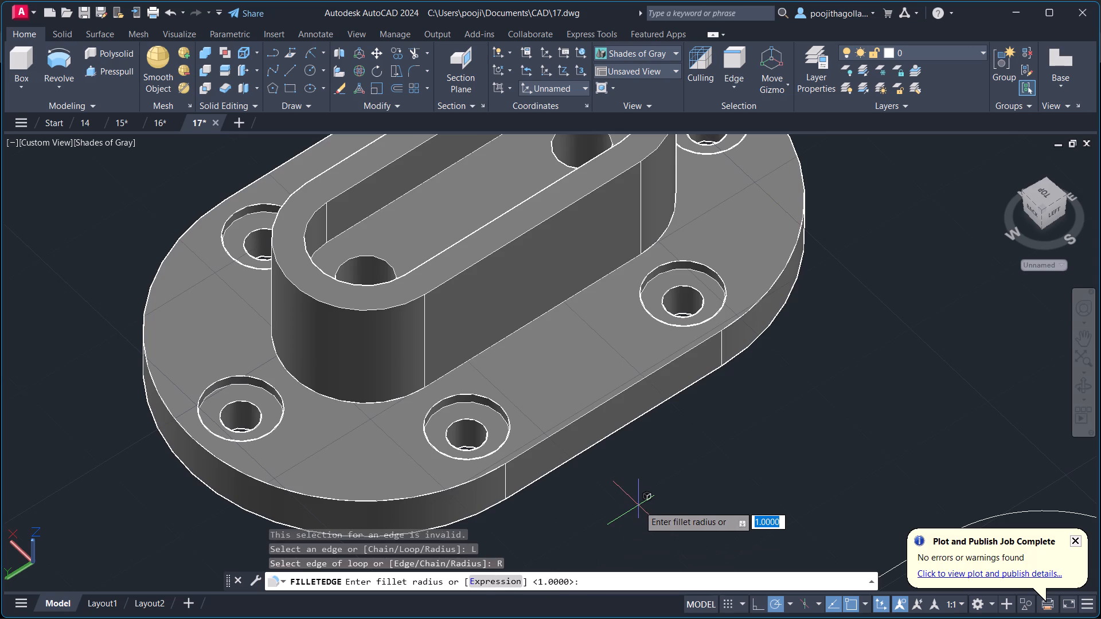
key(Return)
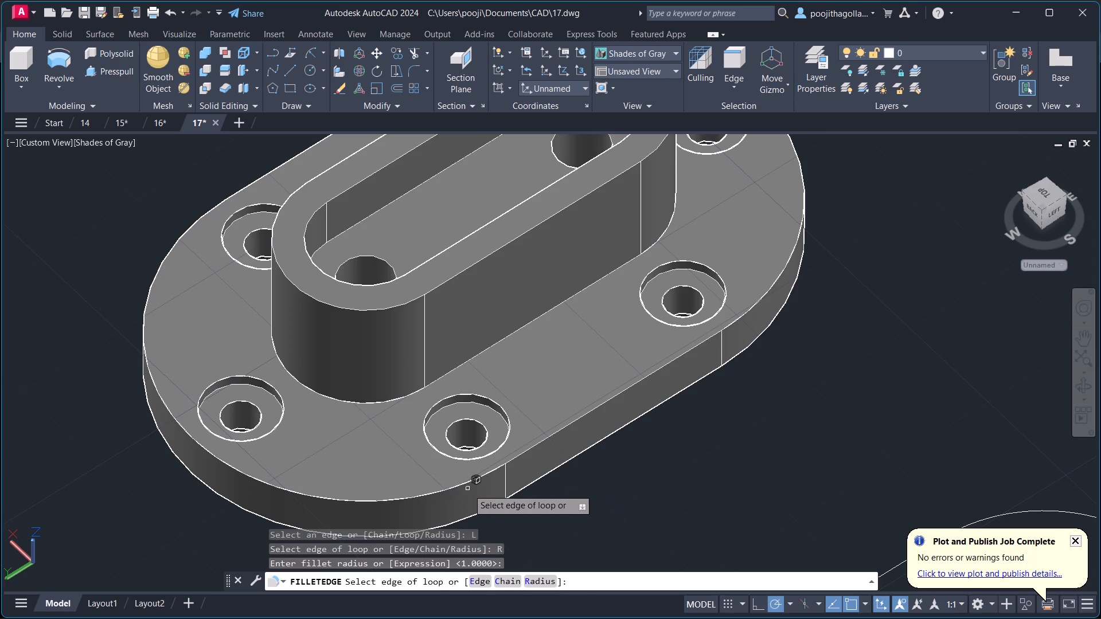
click(463, 486)
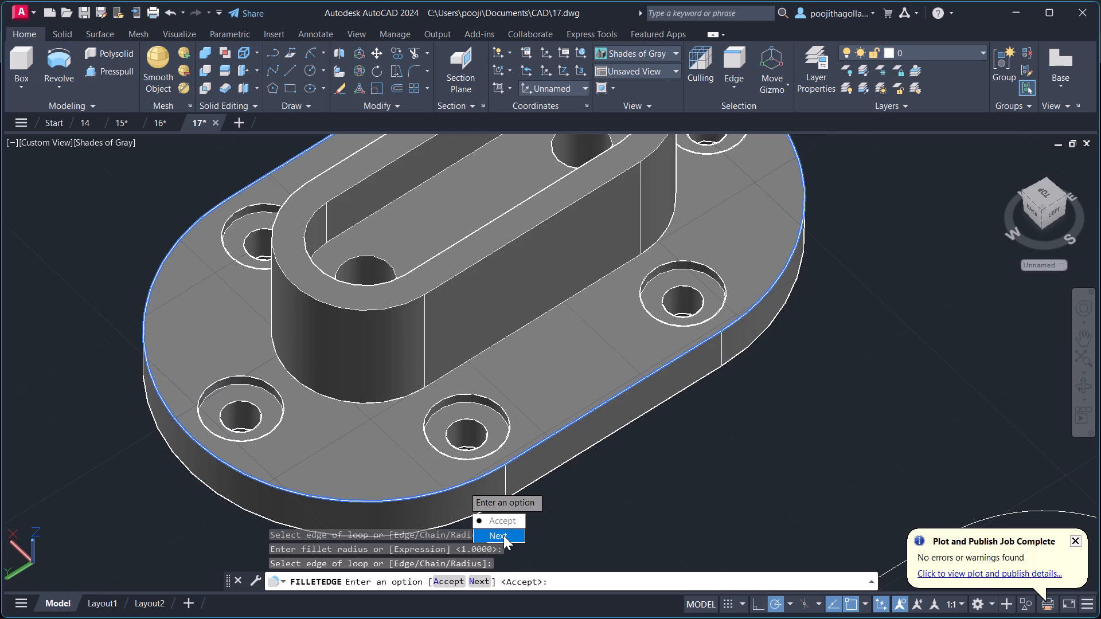
drag(507, 522, 463, 486)
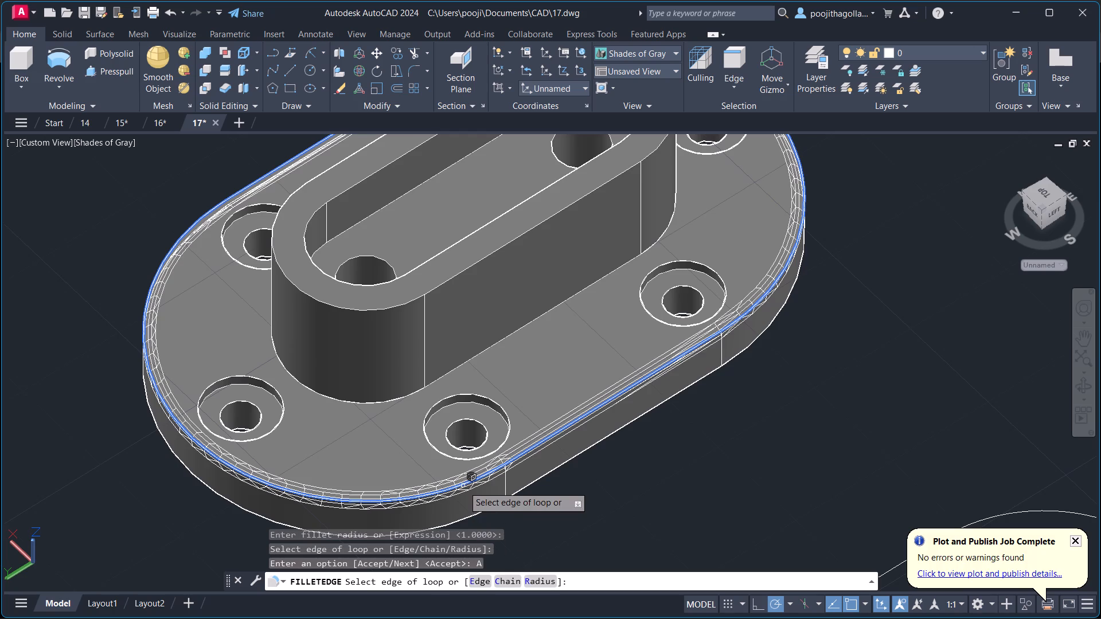
click(463, 486)
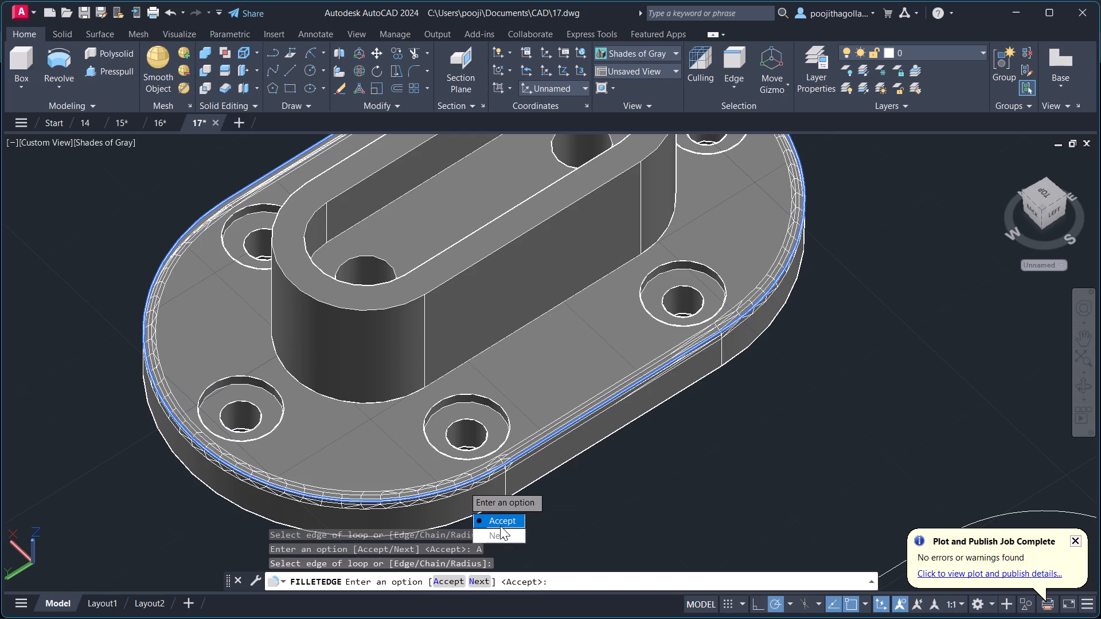
drag(503, 522, 463, 486)
key(Return)
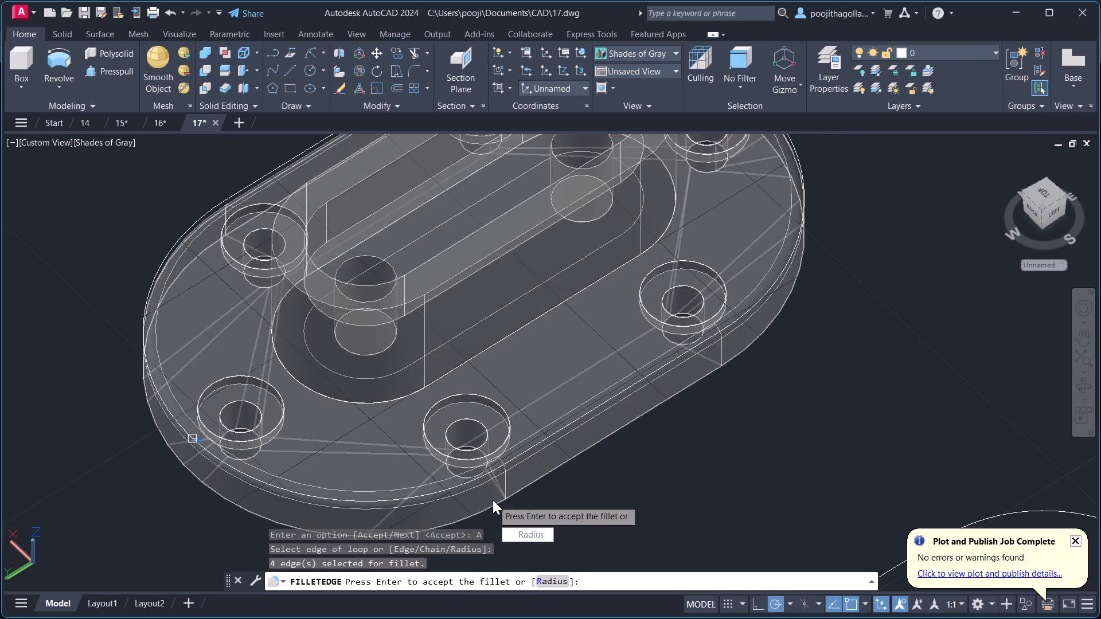
key(Return)
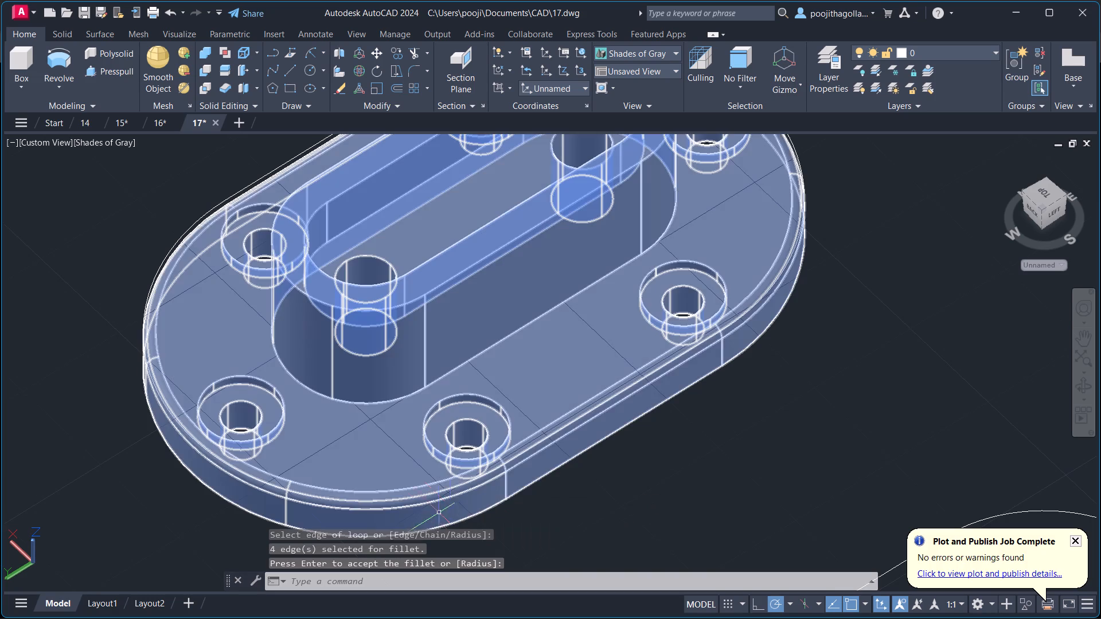
Examine the rounded upper edge of the base plate and the walled boss from several angles.
shift+middle_drag(613, 502, 604, 436)
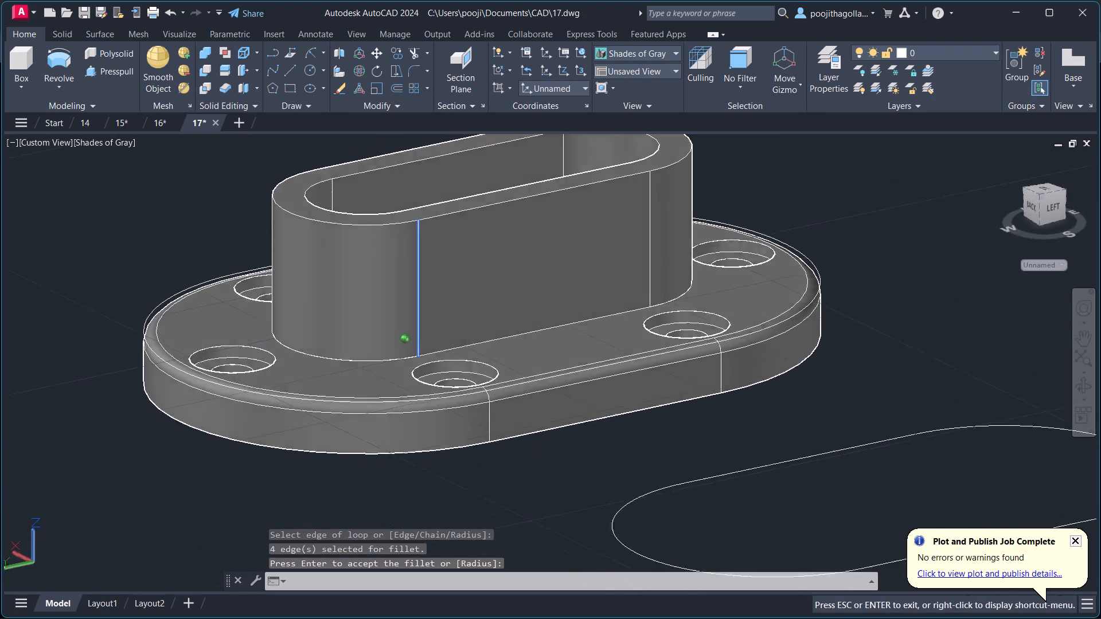
shift+middle_drag(604, 436, 635, 456)
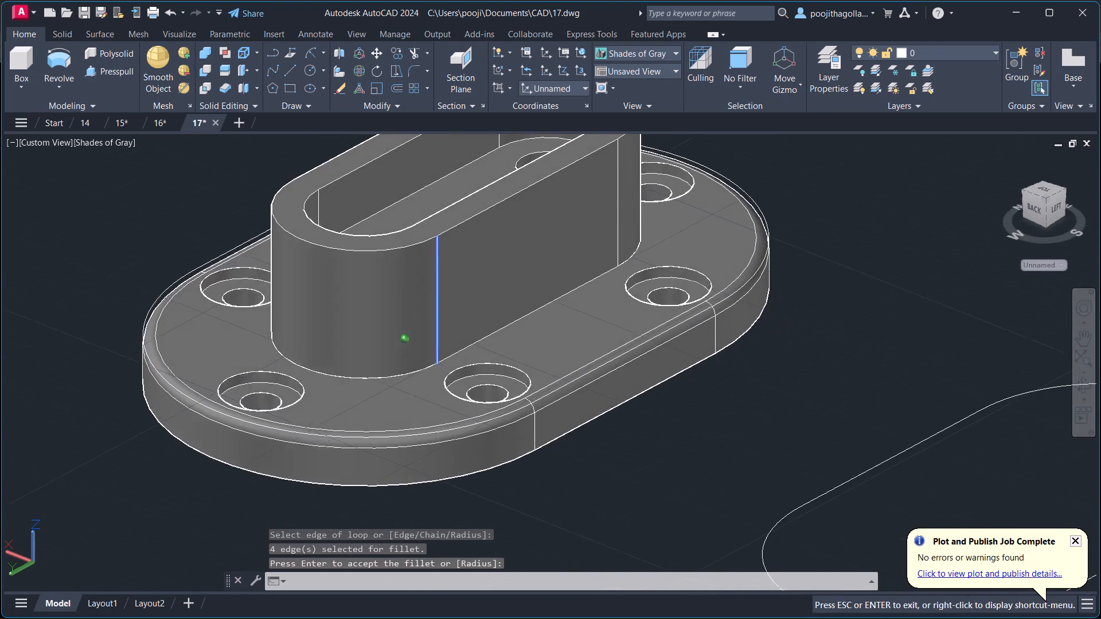
shift+middle_drag(635, 456, 623, 476)
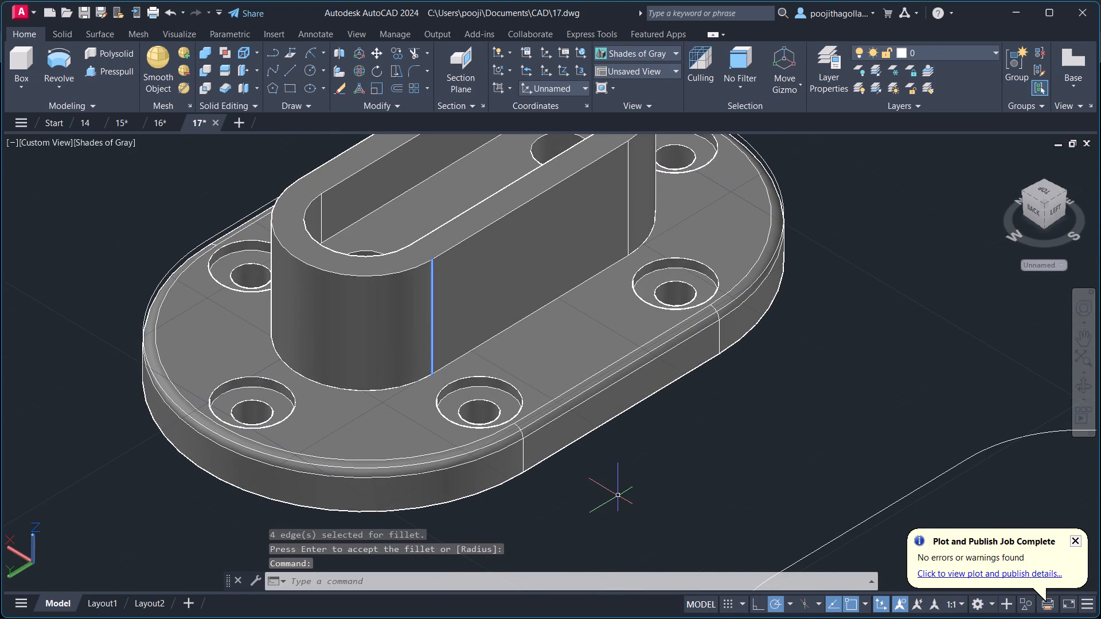
scroll(508, 412, up, 1)
middle_drag(550, 366, 491, 420)
scroll(483, 380, down, 1)
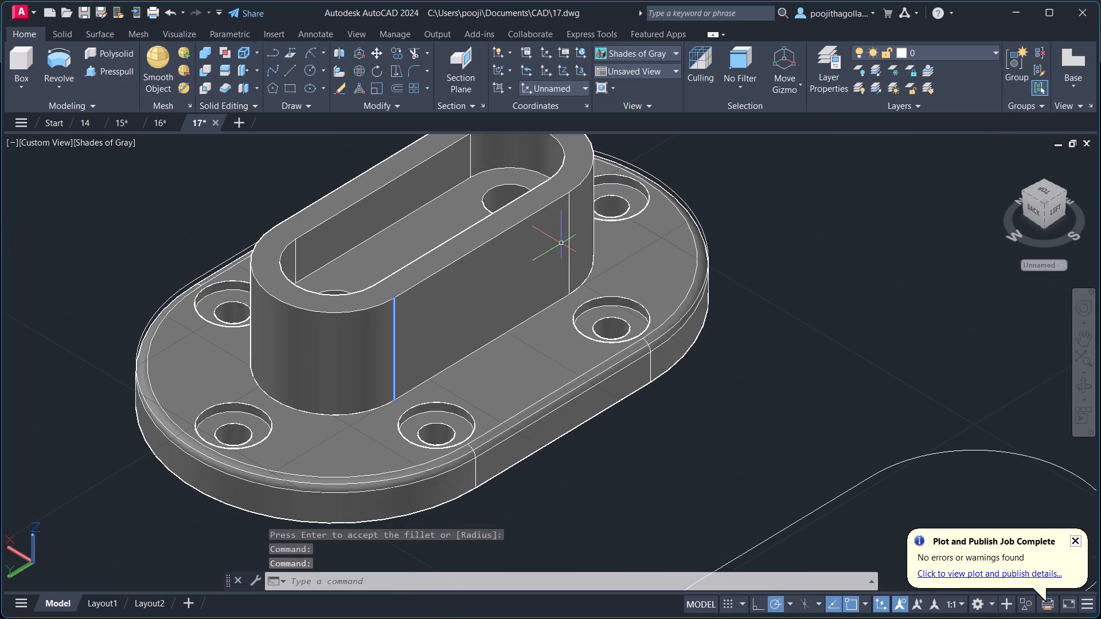
middle_drag(512, 314, 512, 340)
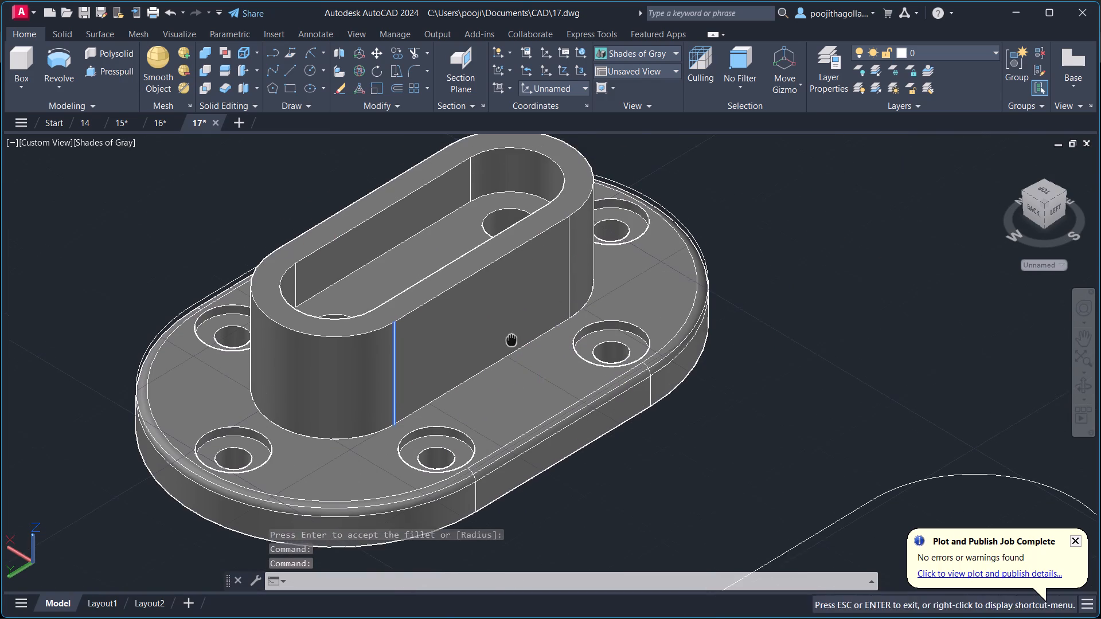
middle_drag(512, 340, 510, 340)
scroll(451, 328, up, 1)
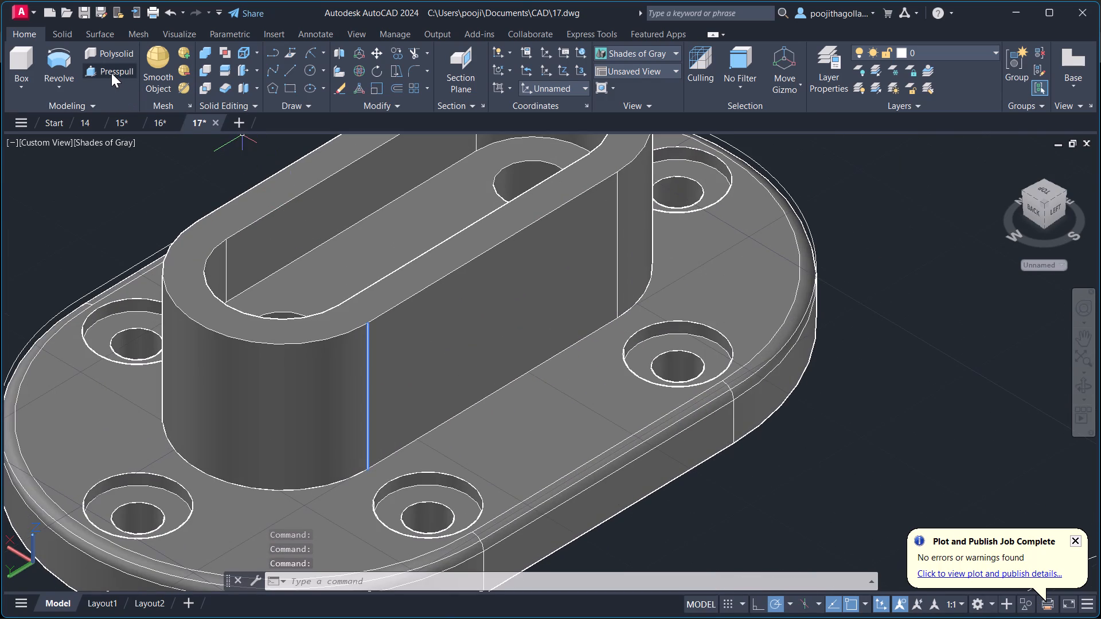
click(111, 72)
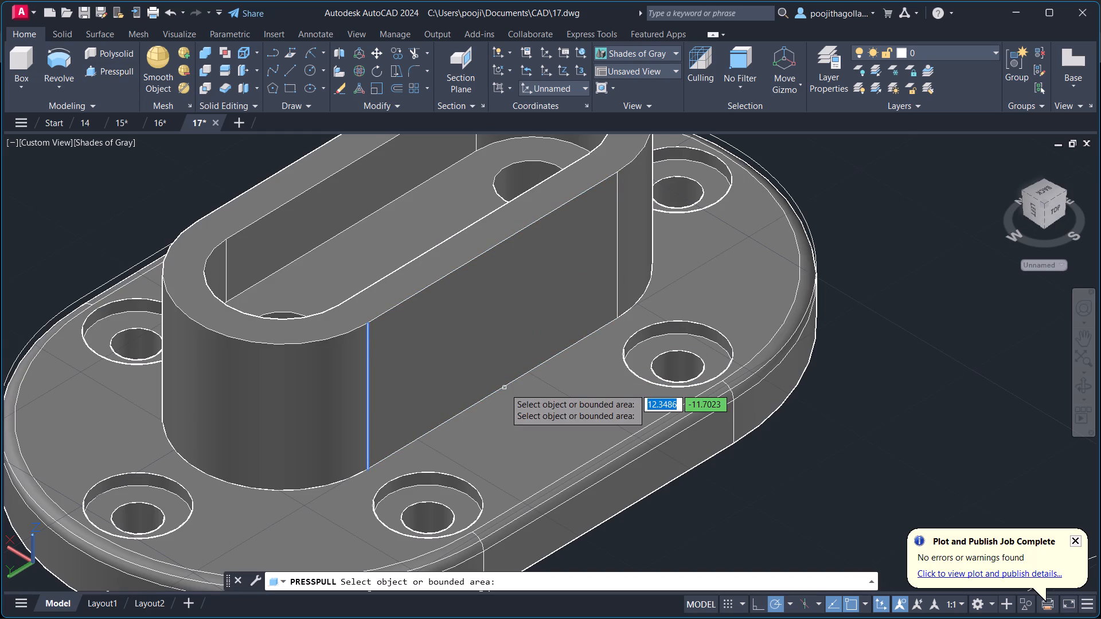
key(Escape)
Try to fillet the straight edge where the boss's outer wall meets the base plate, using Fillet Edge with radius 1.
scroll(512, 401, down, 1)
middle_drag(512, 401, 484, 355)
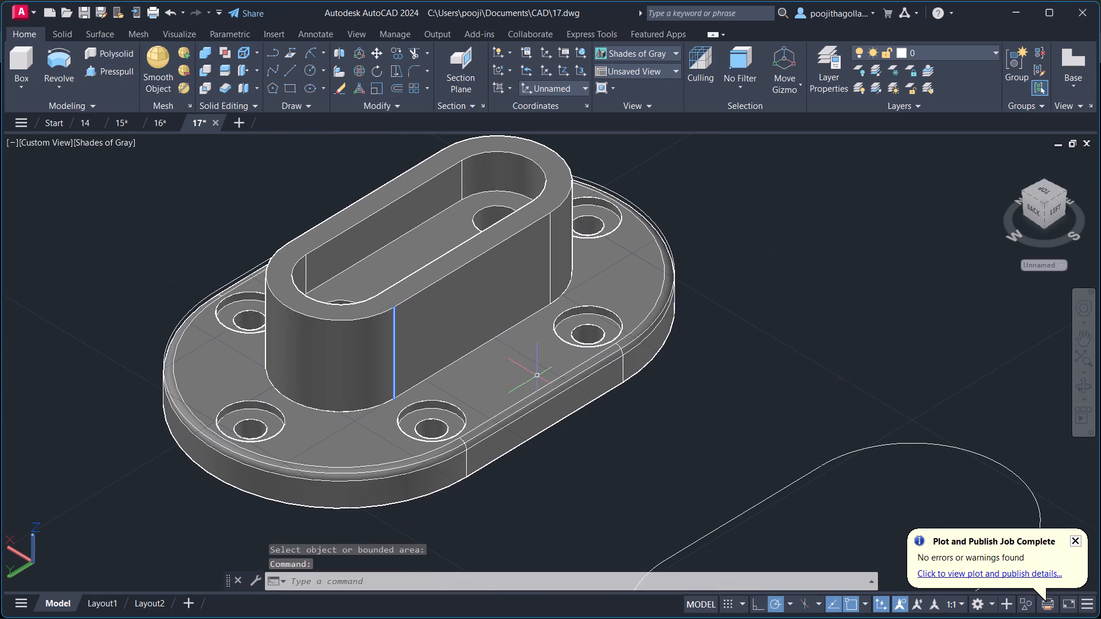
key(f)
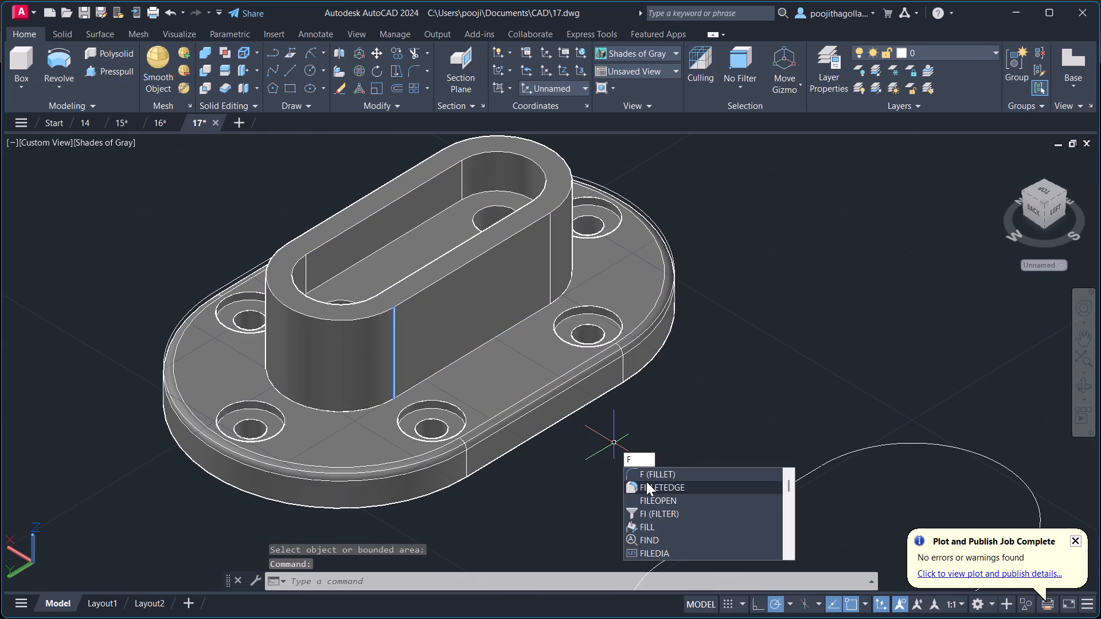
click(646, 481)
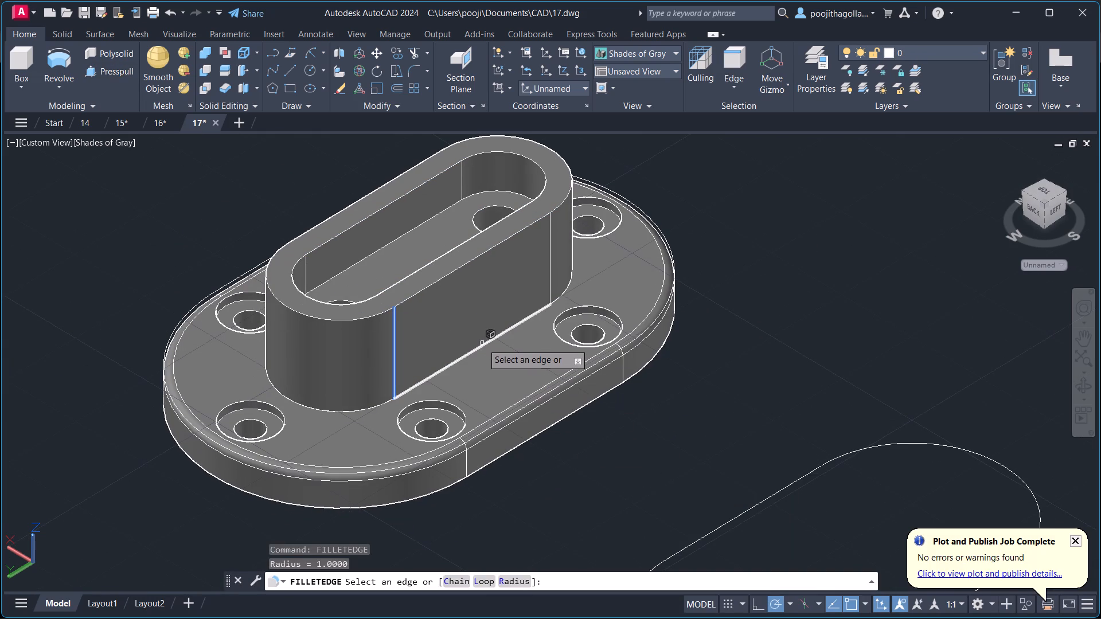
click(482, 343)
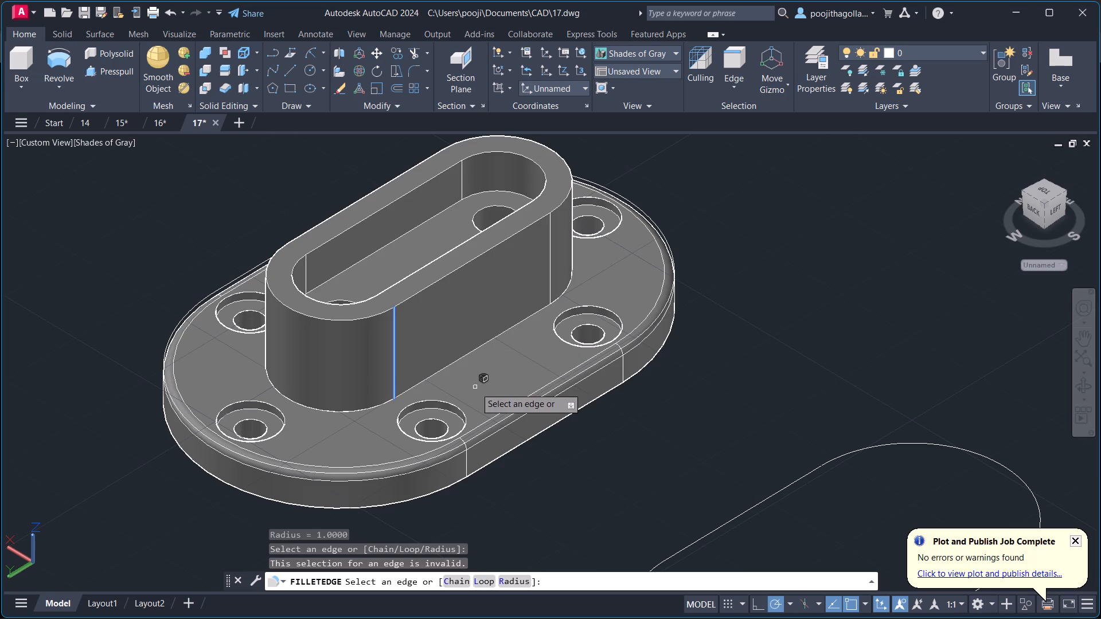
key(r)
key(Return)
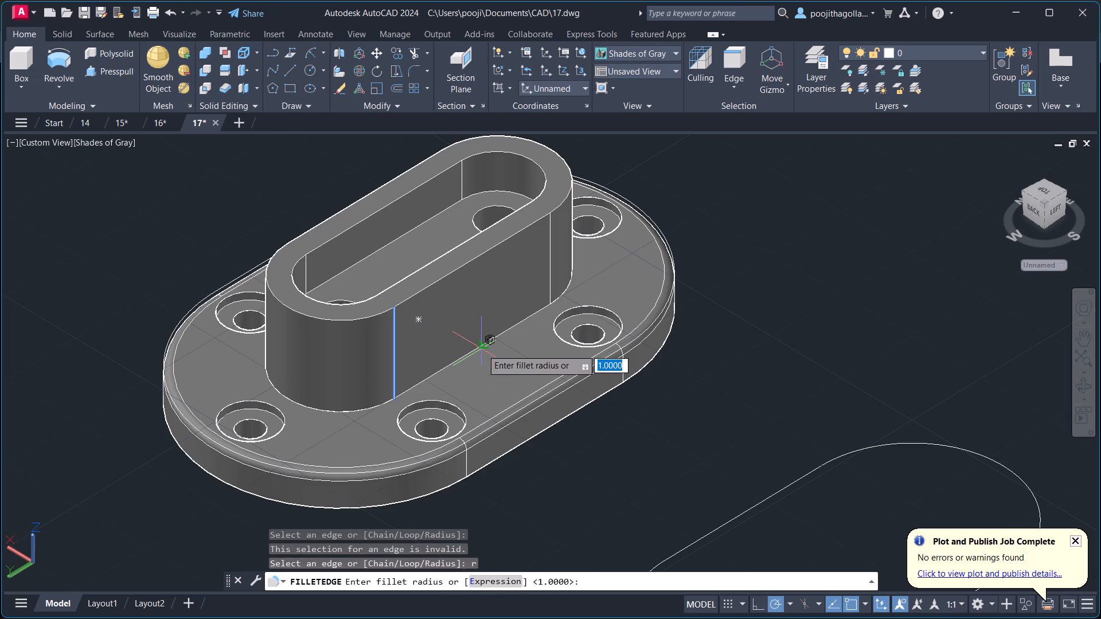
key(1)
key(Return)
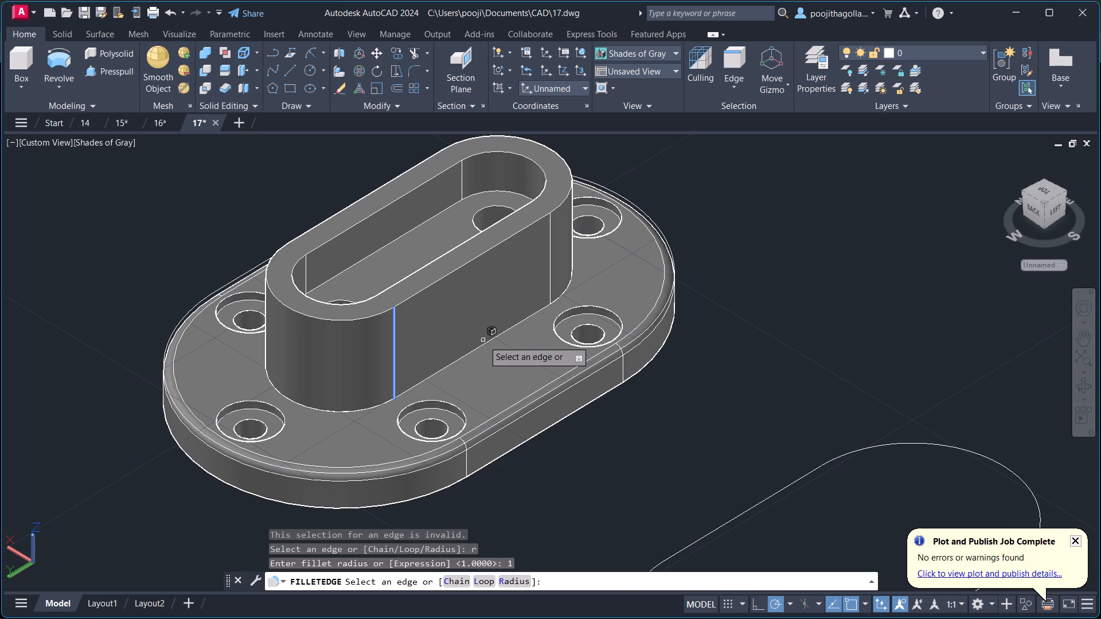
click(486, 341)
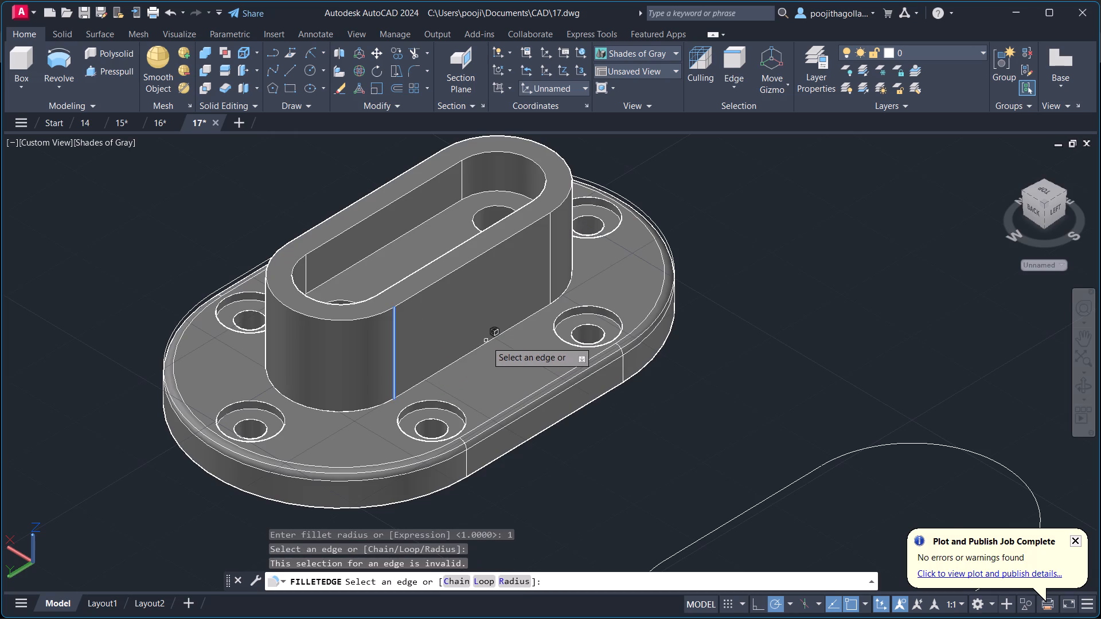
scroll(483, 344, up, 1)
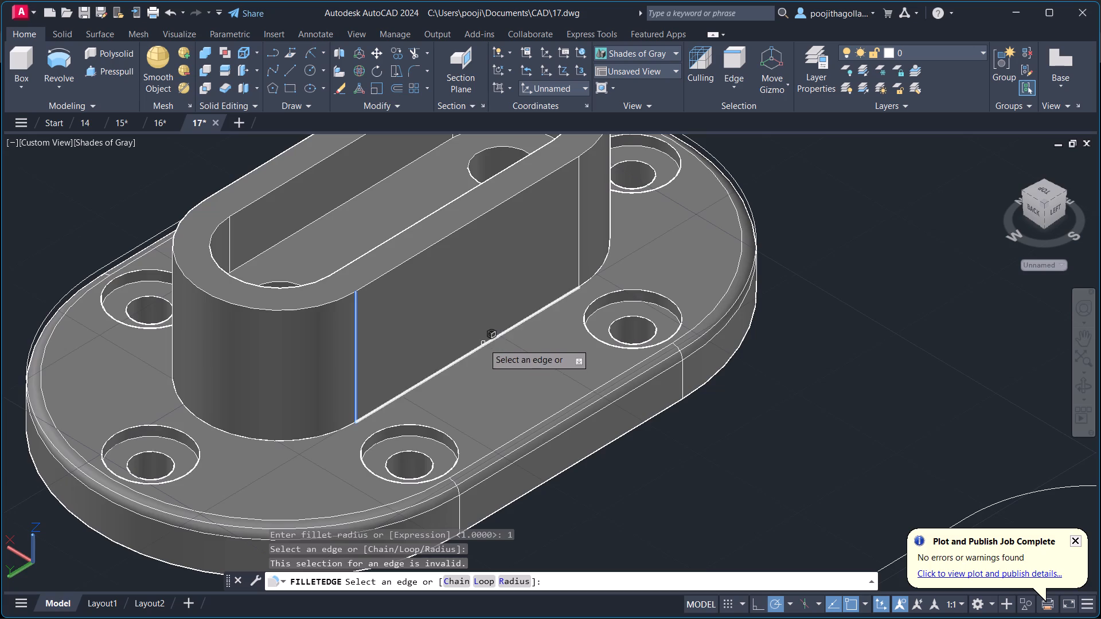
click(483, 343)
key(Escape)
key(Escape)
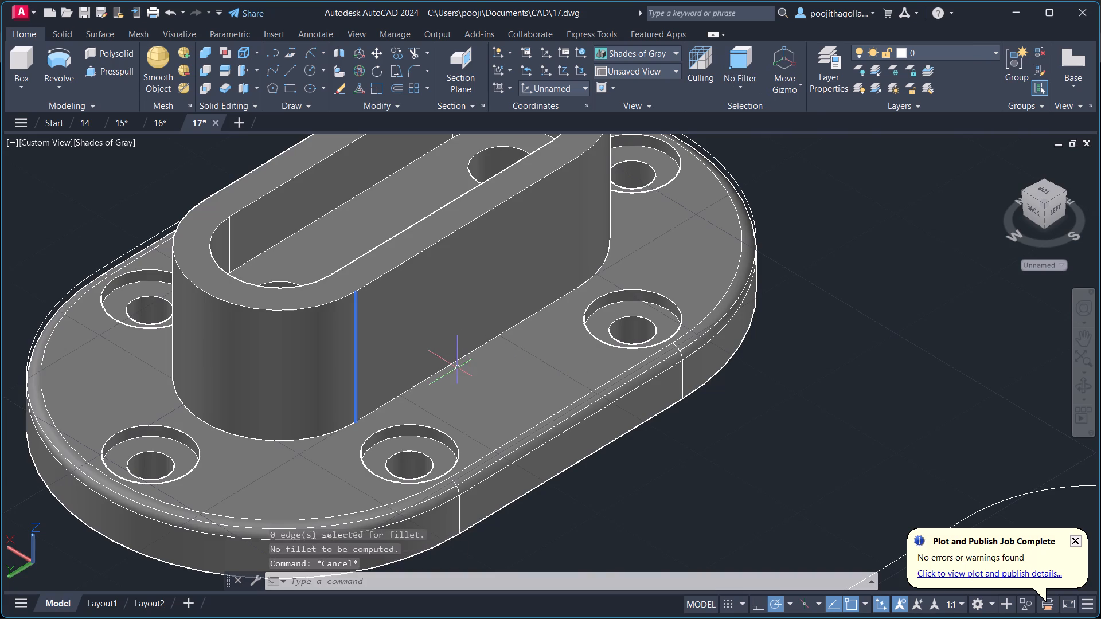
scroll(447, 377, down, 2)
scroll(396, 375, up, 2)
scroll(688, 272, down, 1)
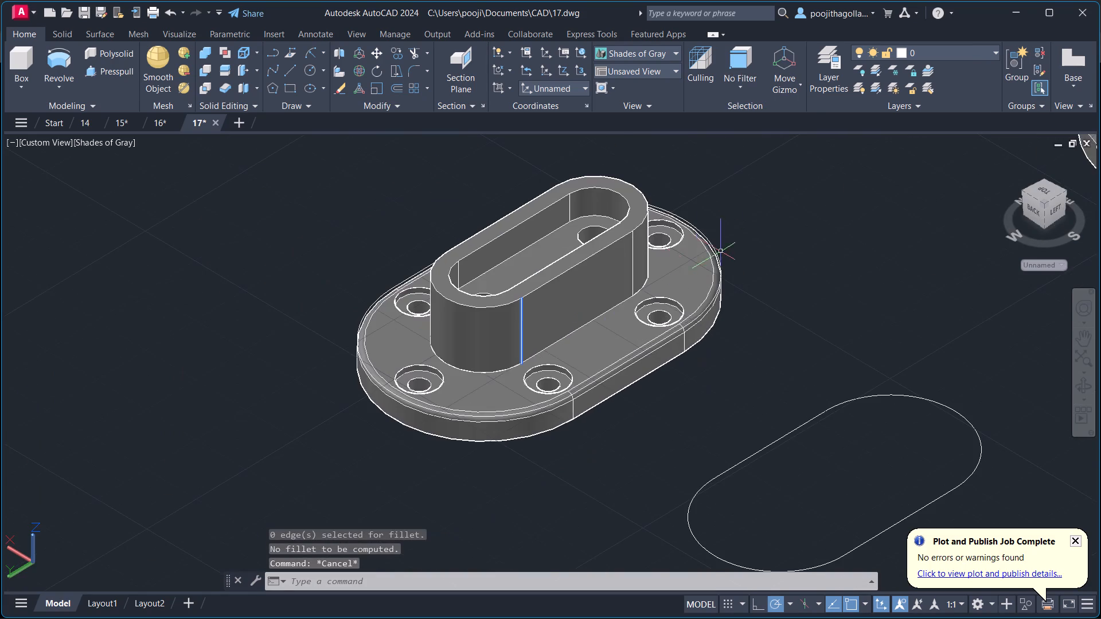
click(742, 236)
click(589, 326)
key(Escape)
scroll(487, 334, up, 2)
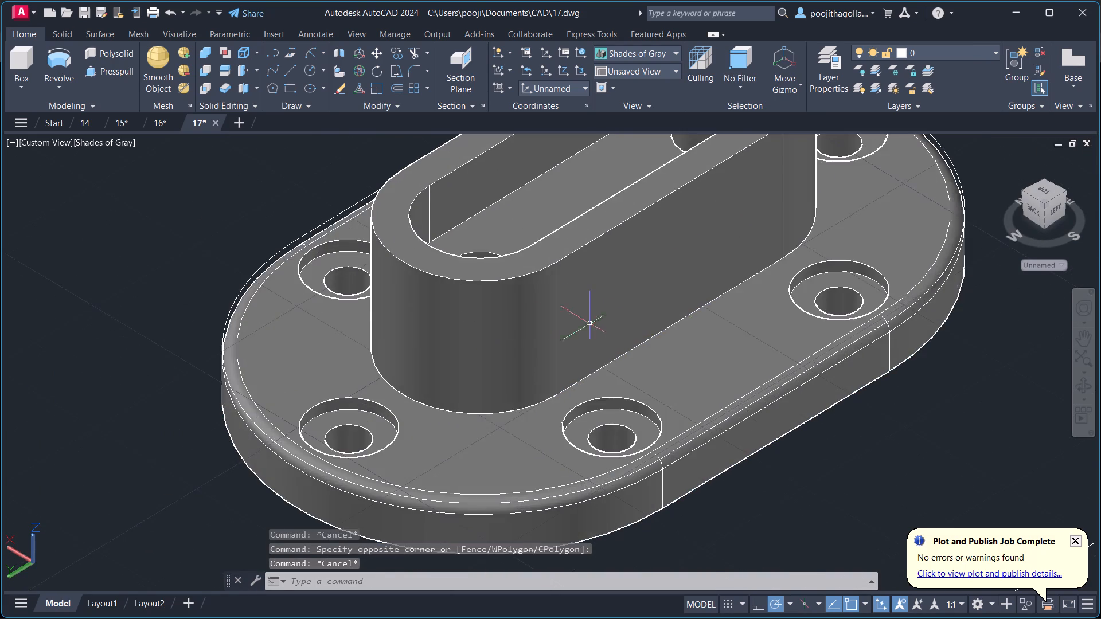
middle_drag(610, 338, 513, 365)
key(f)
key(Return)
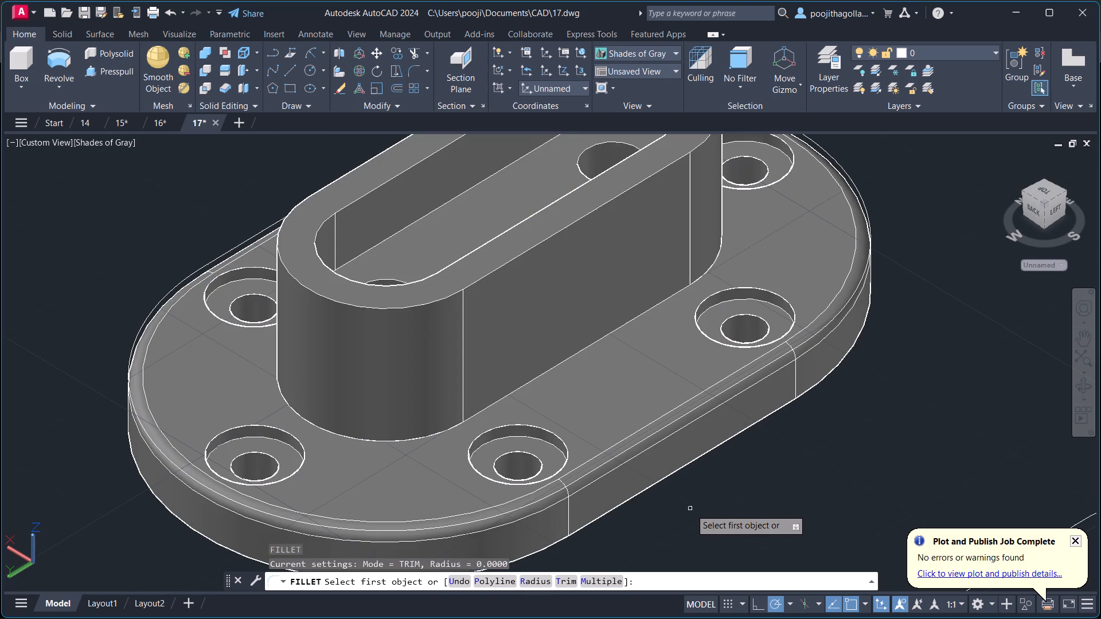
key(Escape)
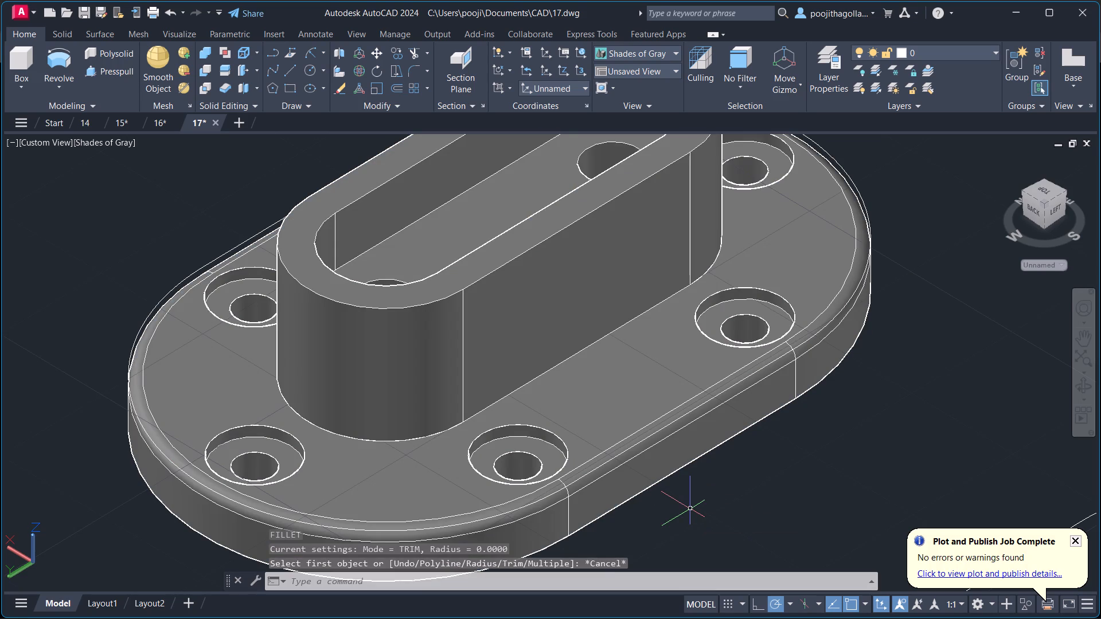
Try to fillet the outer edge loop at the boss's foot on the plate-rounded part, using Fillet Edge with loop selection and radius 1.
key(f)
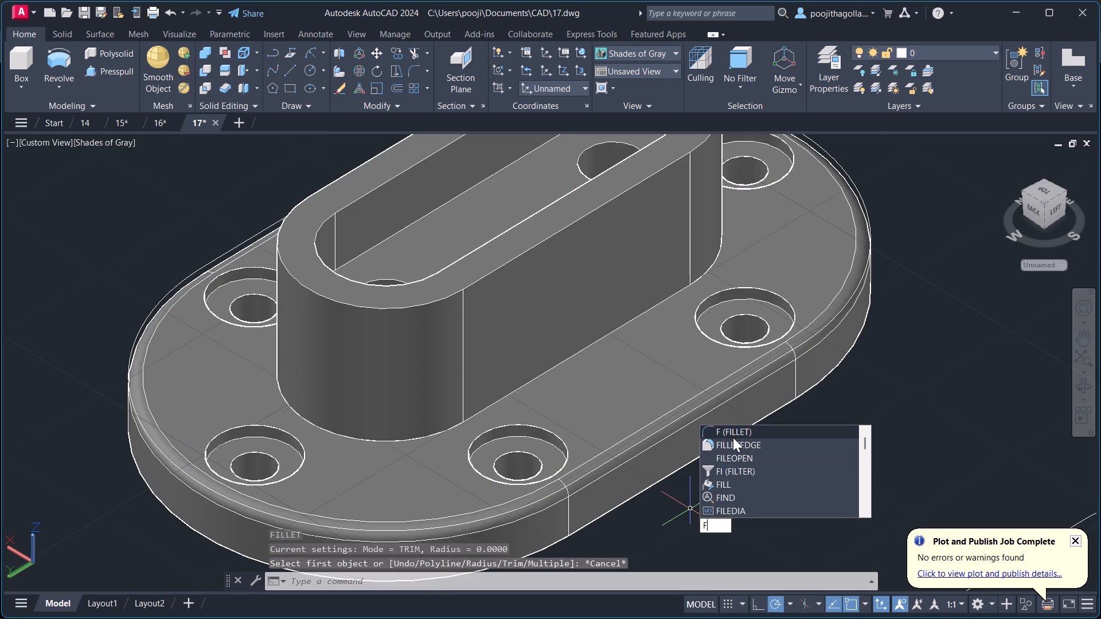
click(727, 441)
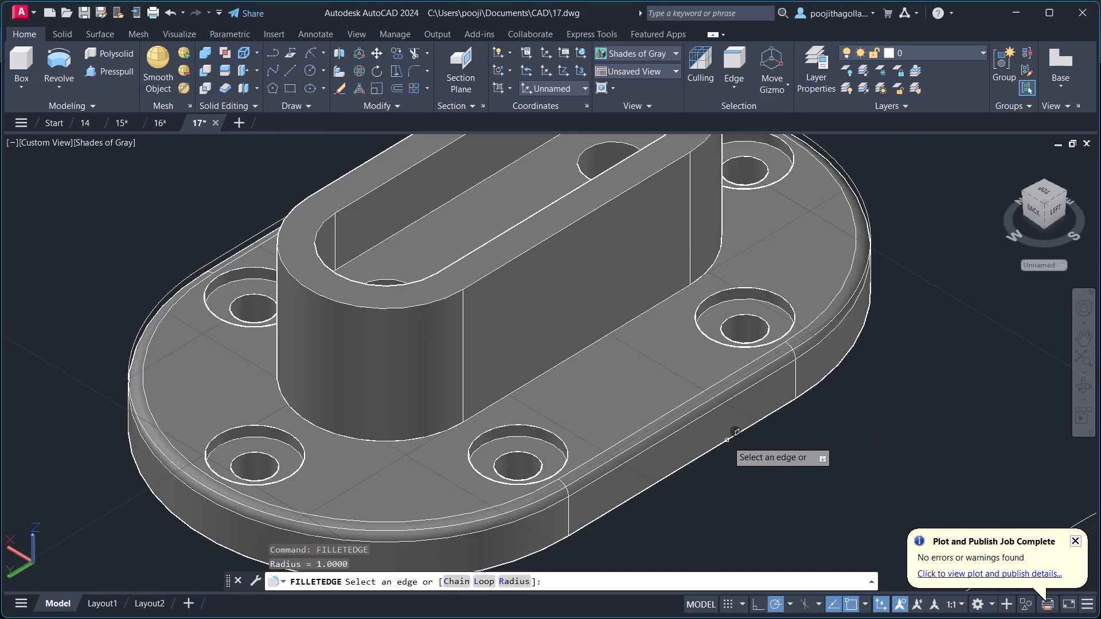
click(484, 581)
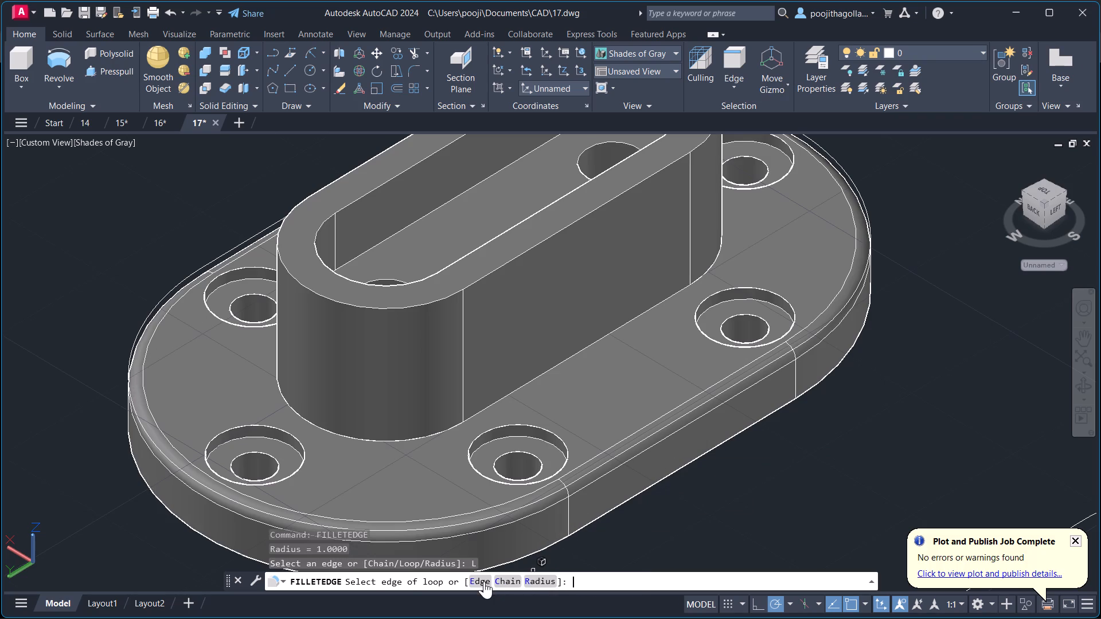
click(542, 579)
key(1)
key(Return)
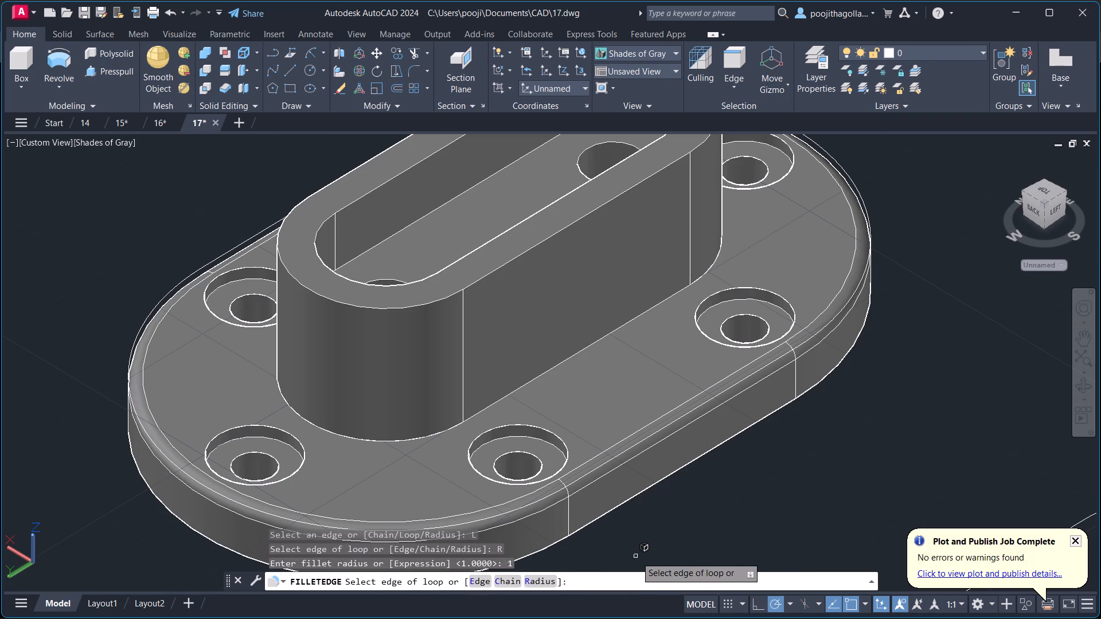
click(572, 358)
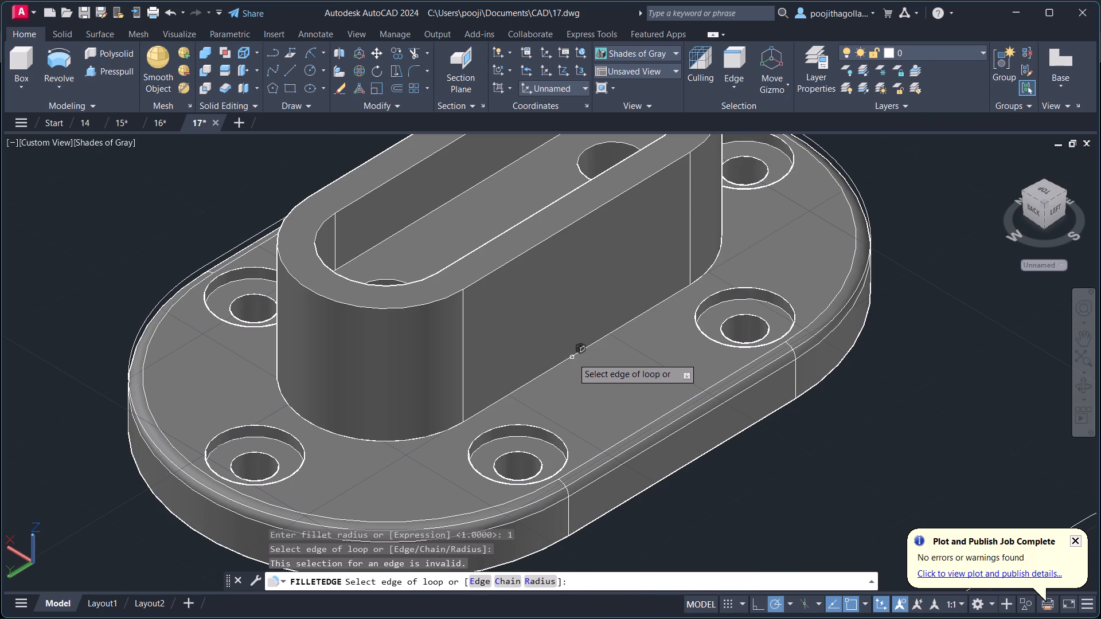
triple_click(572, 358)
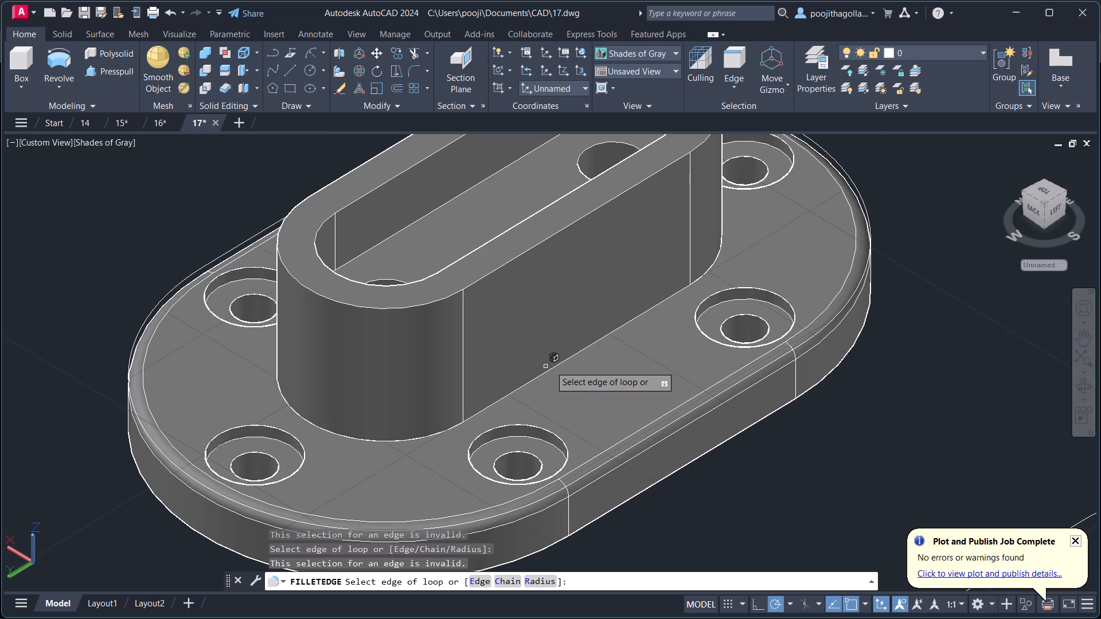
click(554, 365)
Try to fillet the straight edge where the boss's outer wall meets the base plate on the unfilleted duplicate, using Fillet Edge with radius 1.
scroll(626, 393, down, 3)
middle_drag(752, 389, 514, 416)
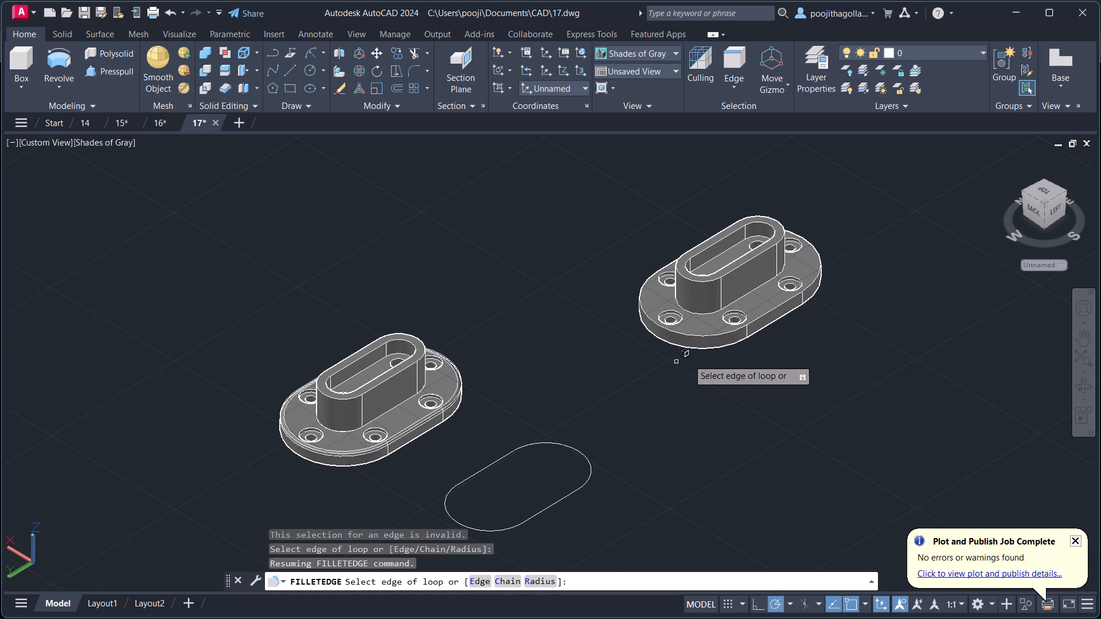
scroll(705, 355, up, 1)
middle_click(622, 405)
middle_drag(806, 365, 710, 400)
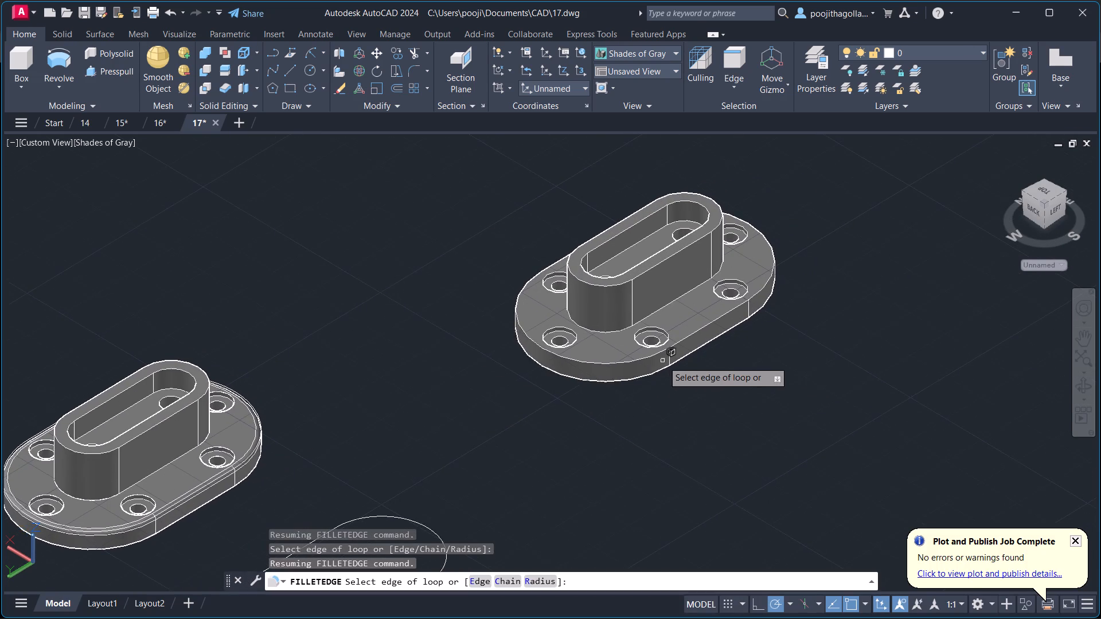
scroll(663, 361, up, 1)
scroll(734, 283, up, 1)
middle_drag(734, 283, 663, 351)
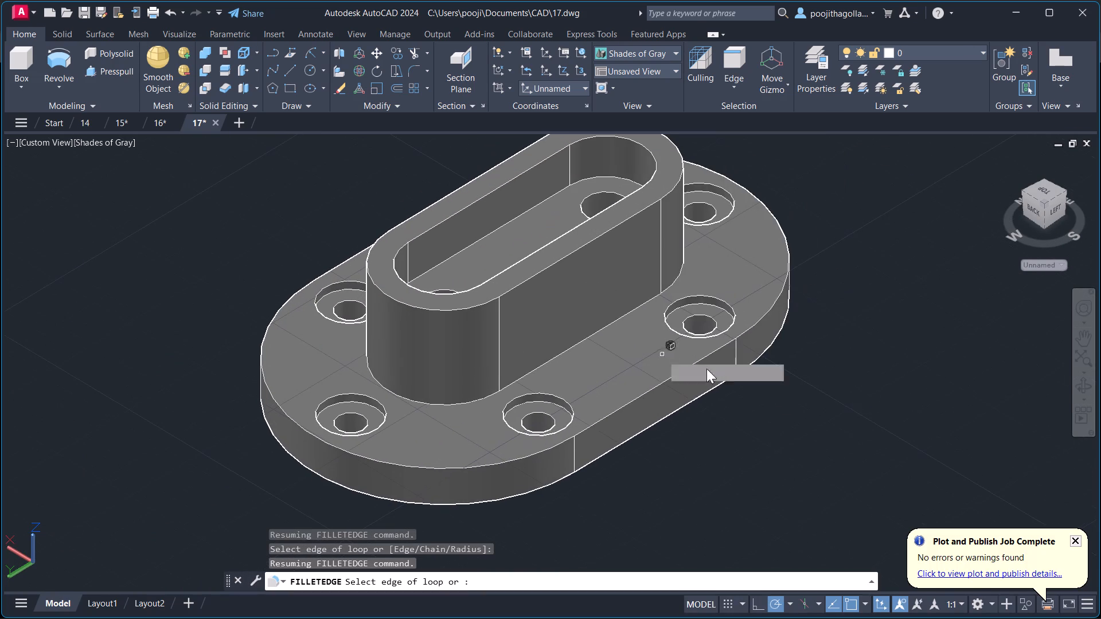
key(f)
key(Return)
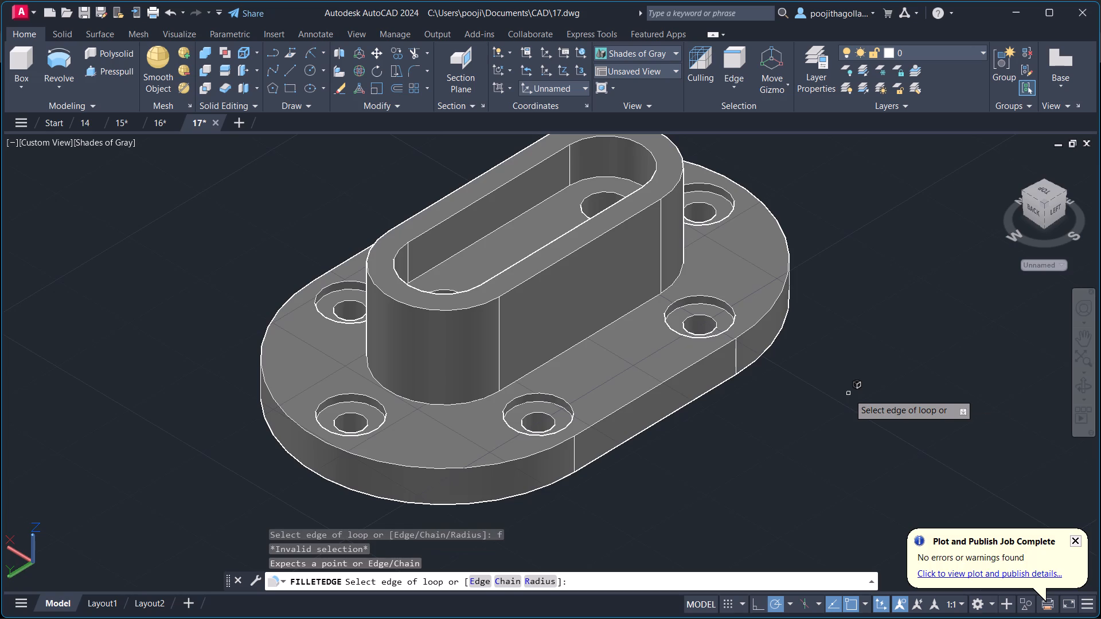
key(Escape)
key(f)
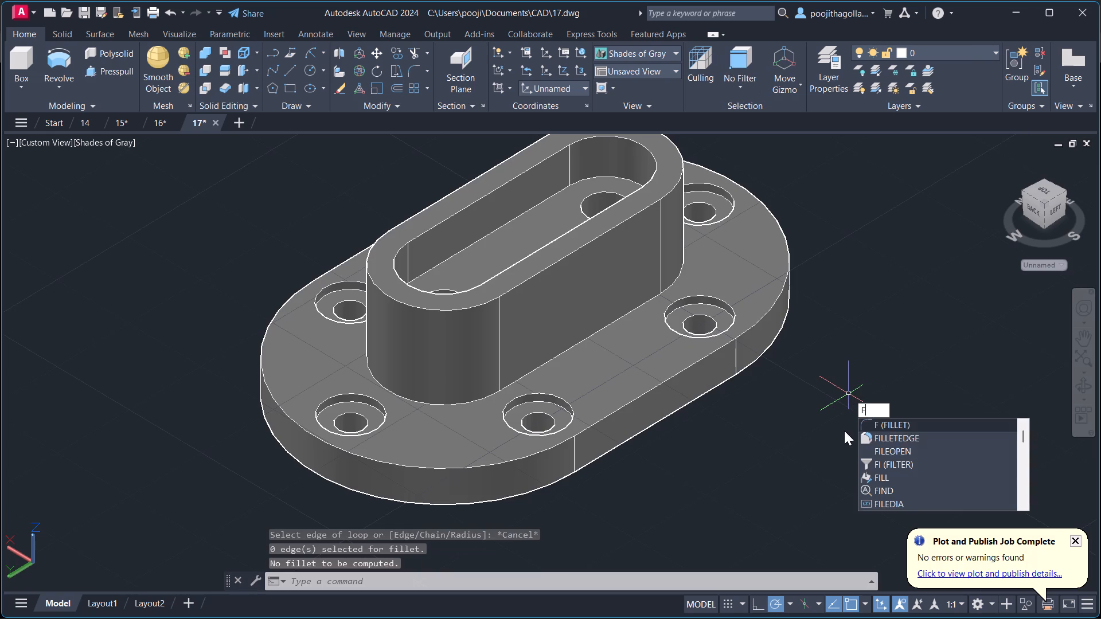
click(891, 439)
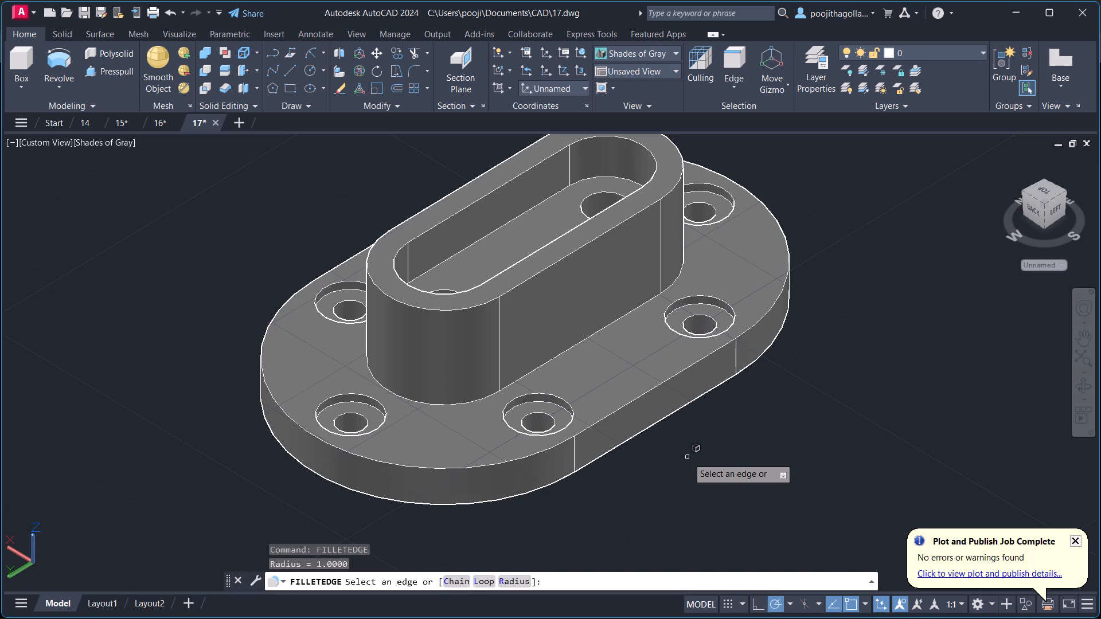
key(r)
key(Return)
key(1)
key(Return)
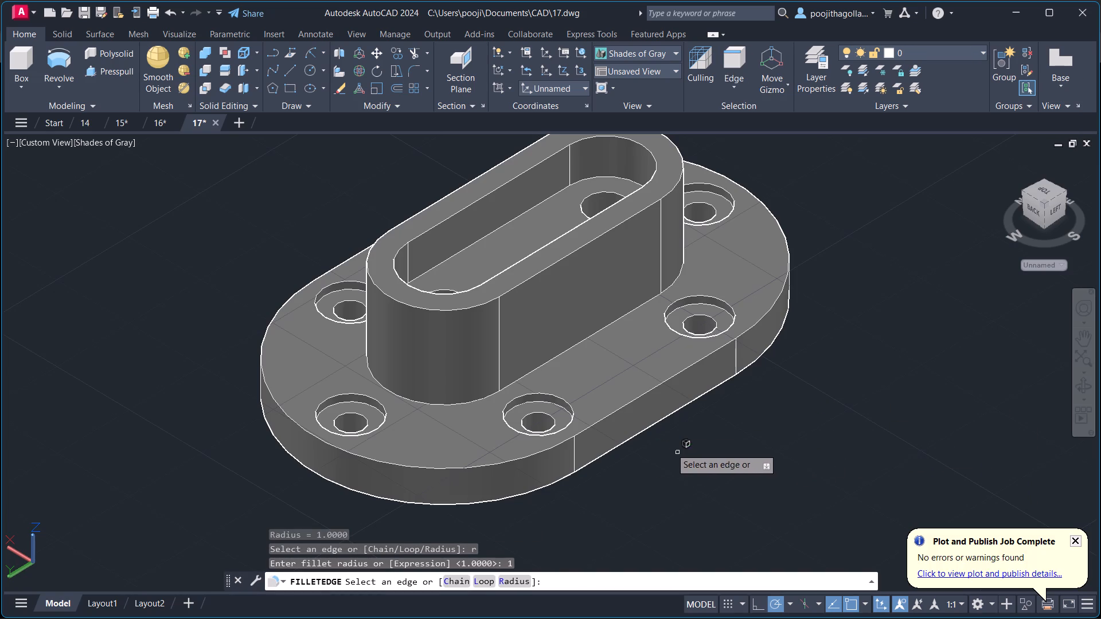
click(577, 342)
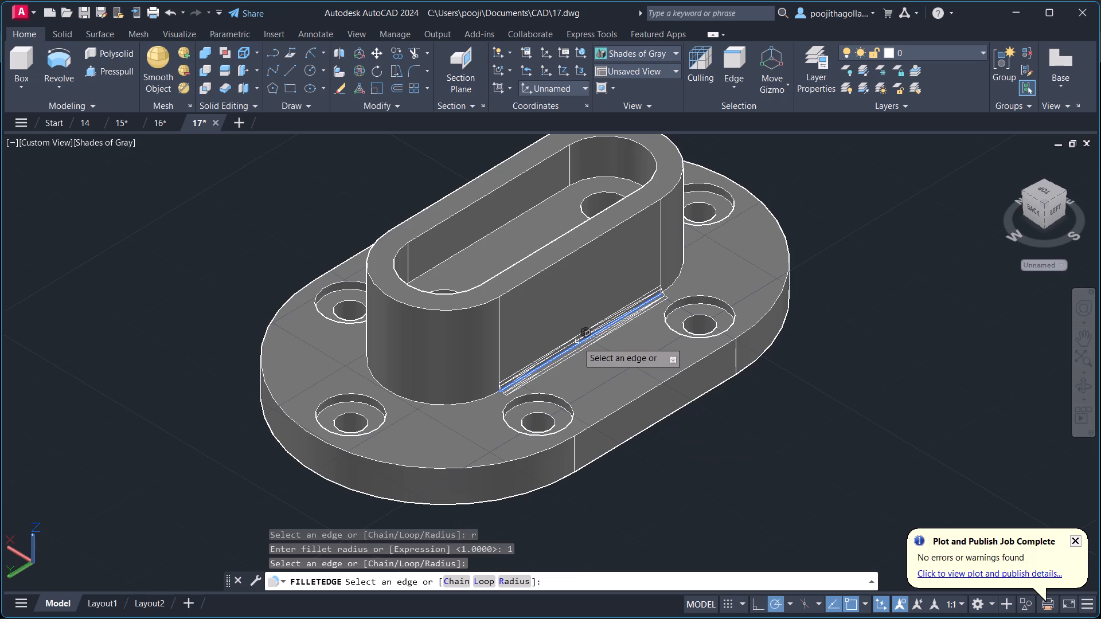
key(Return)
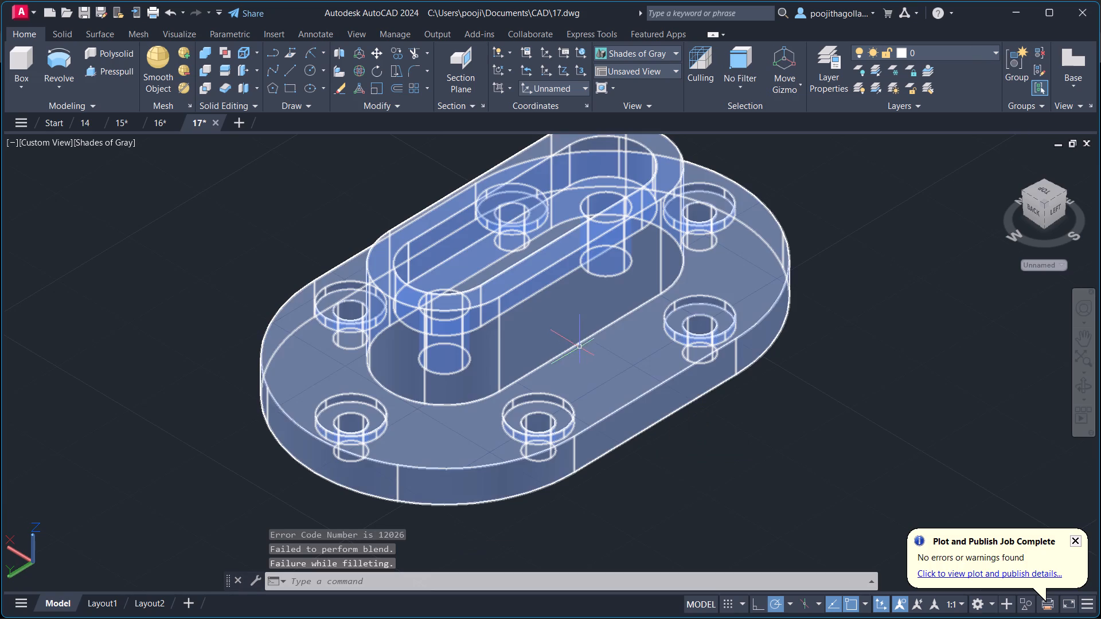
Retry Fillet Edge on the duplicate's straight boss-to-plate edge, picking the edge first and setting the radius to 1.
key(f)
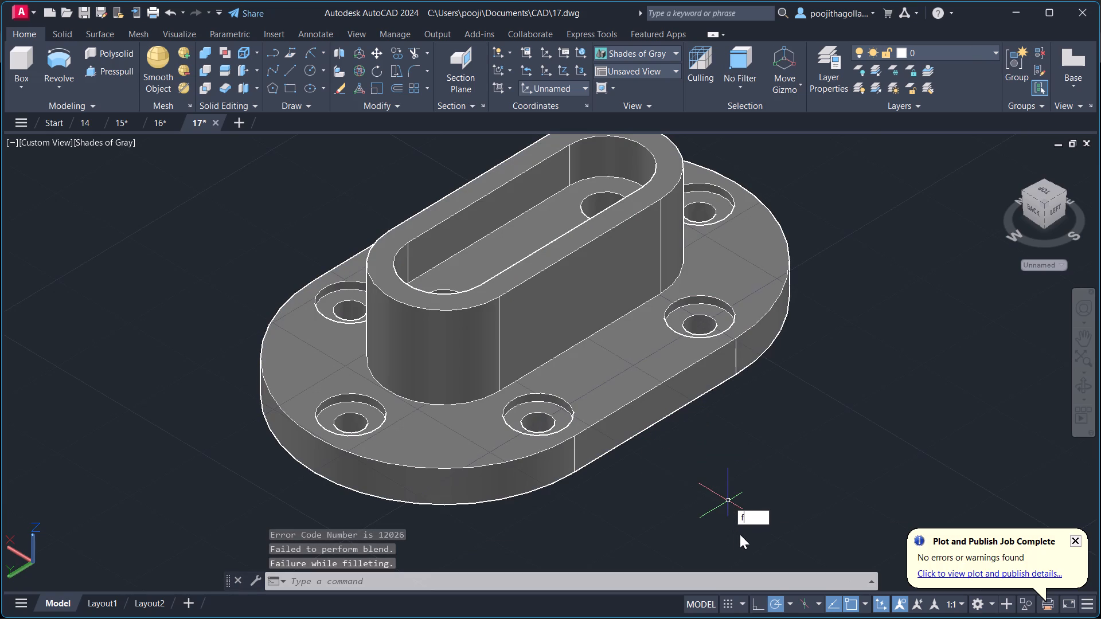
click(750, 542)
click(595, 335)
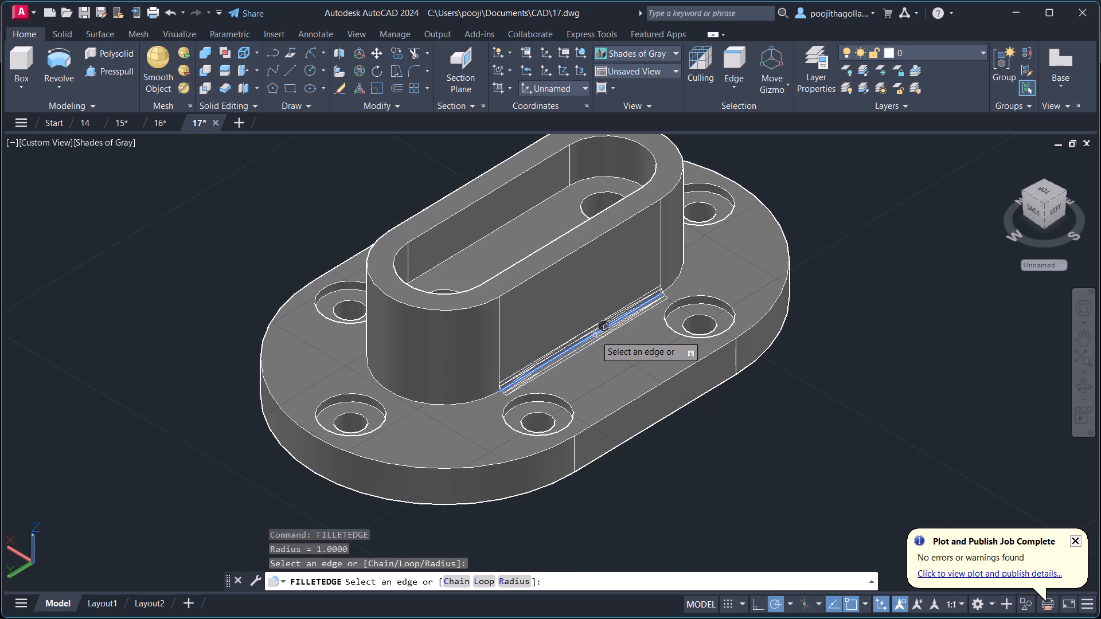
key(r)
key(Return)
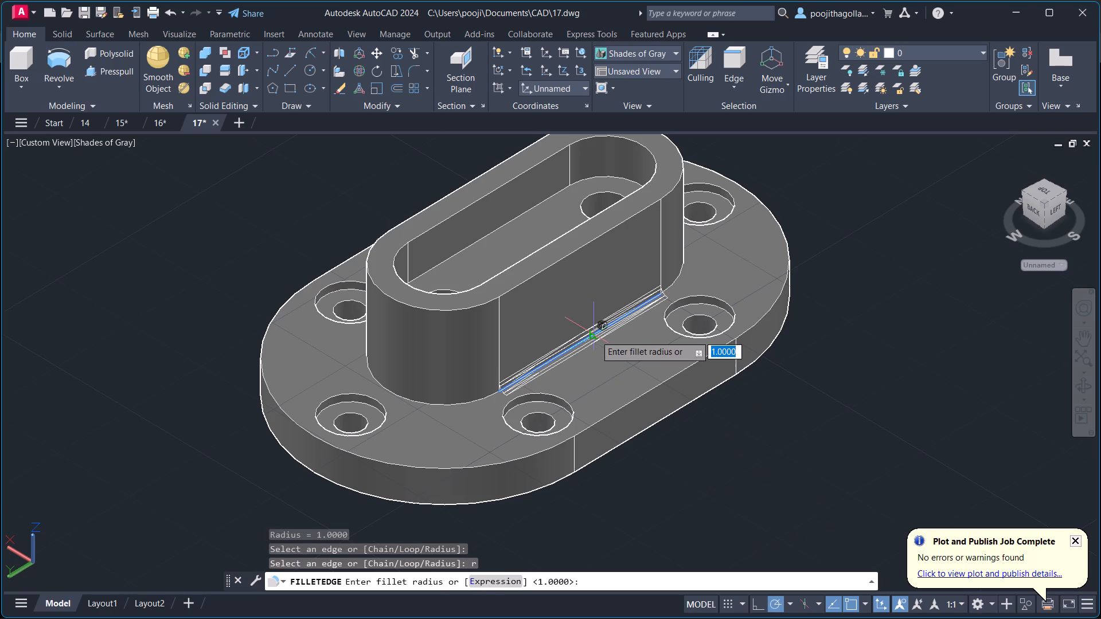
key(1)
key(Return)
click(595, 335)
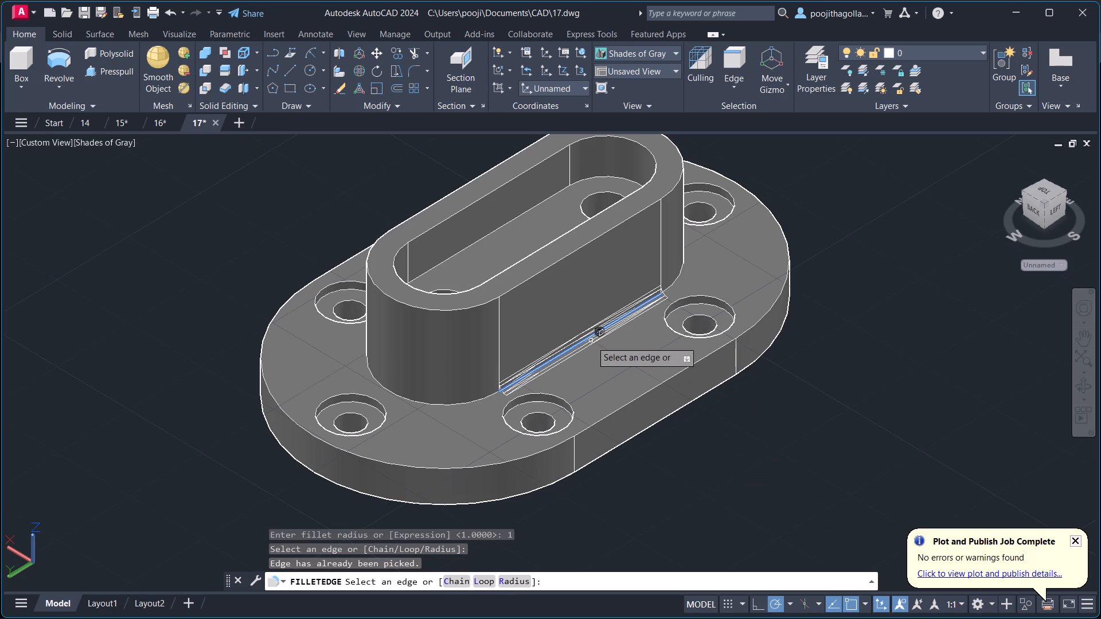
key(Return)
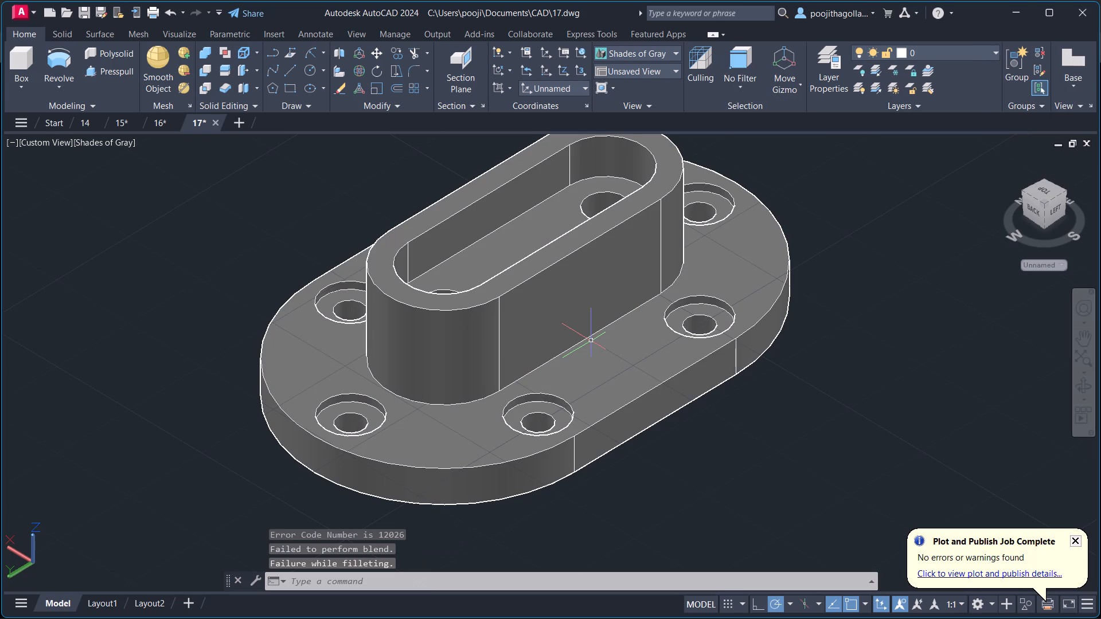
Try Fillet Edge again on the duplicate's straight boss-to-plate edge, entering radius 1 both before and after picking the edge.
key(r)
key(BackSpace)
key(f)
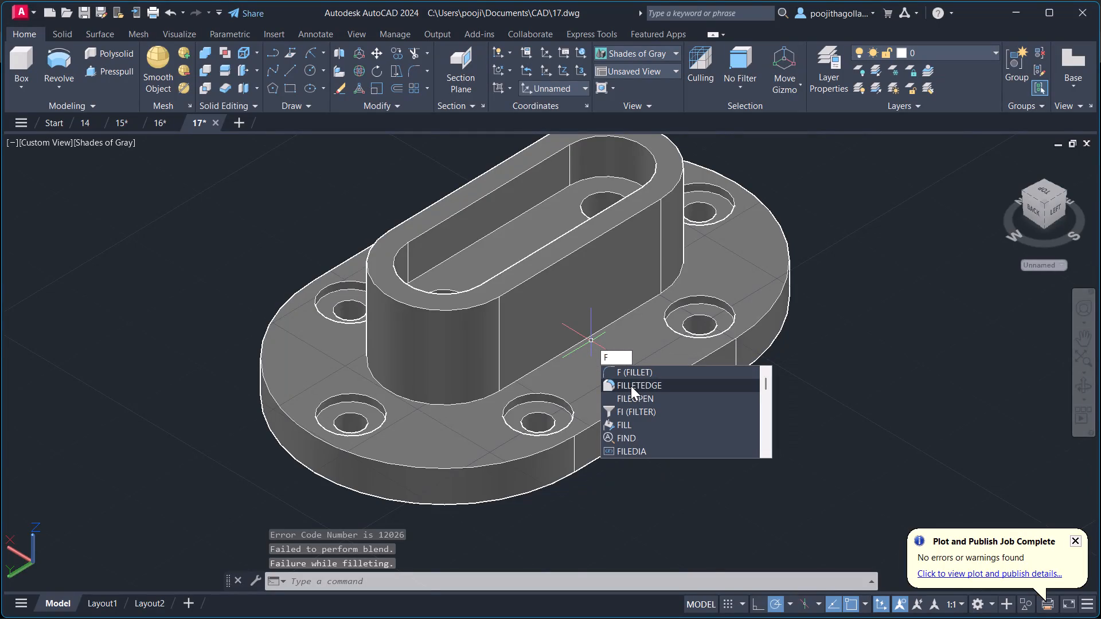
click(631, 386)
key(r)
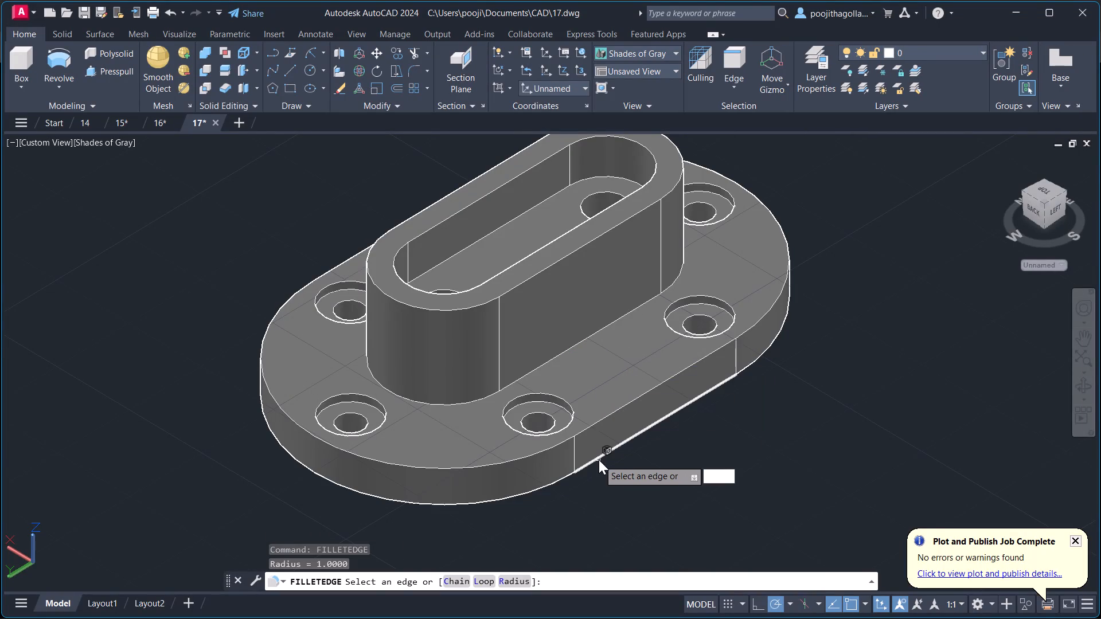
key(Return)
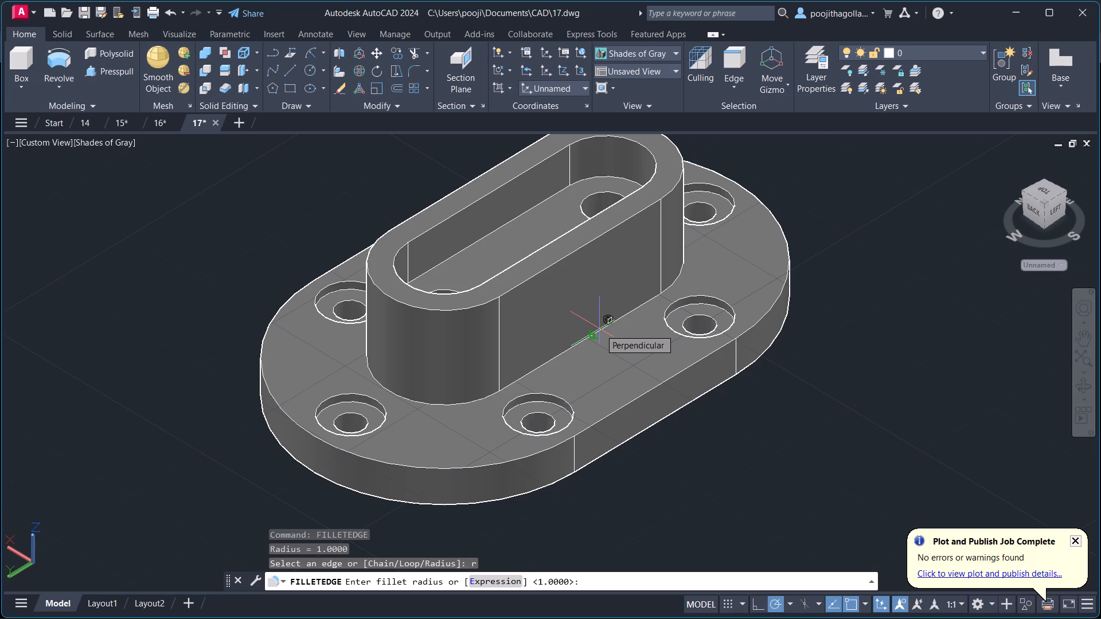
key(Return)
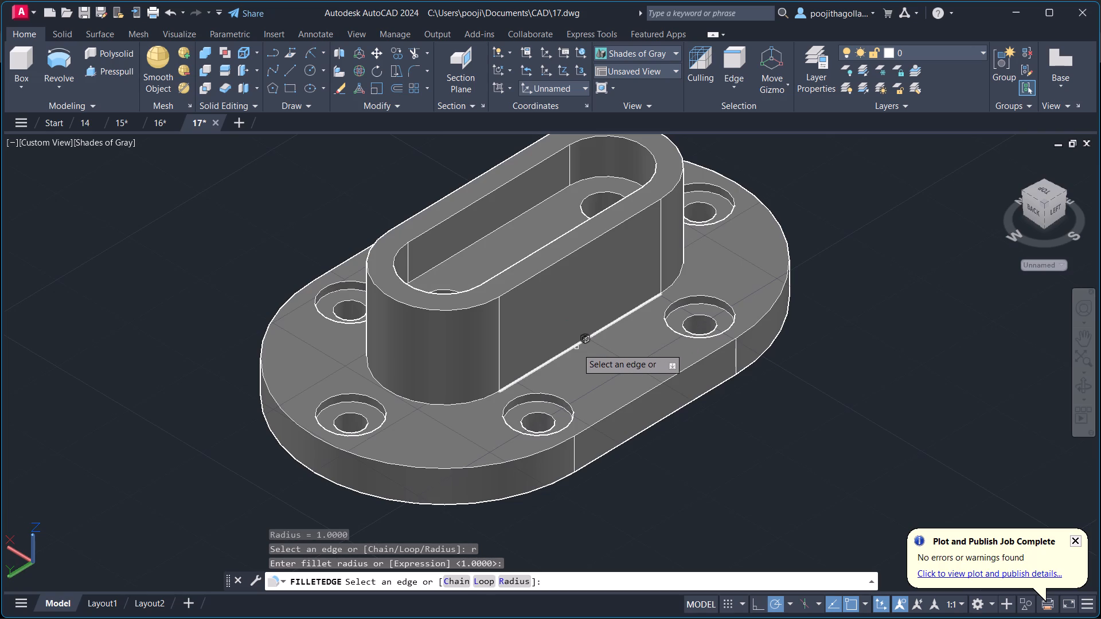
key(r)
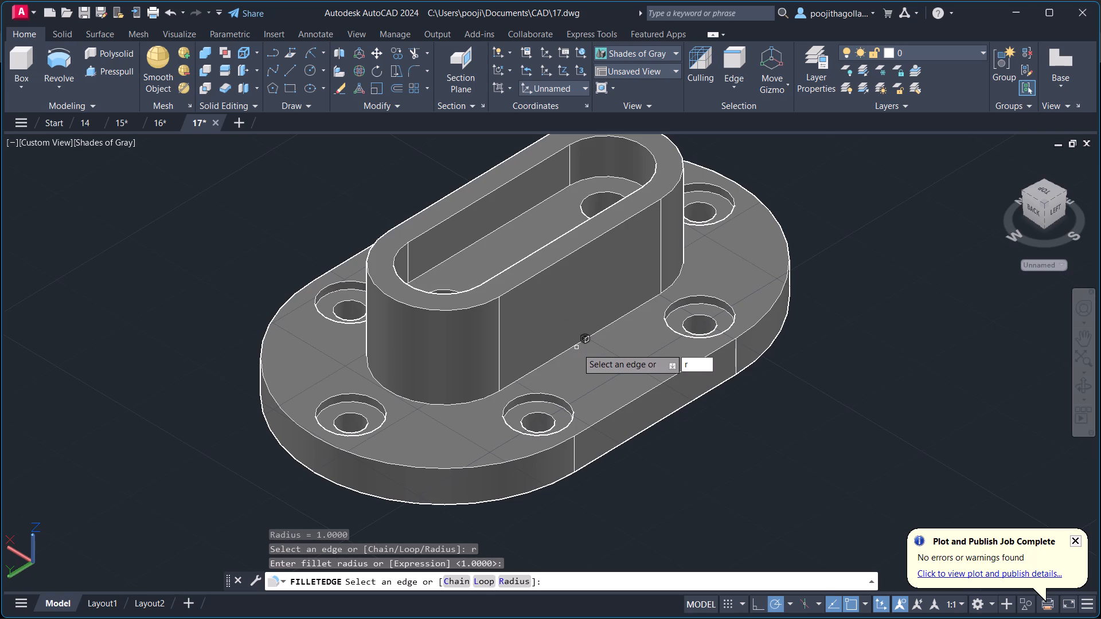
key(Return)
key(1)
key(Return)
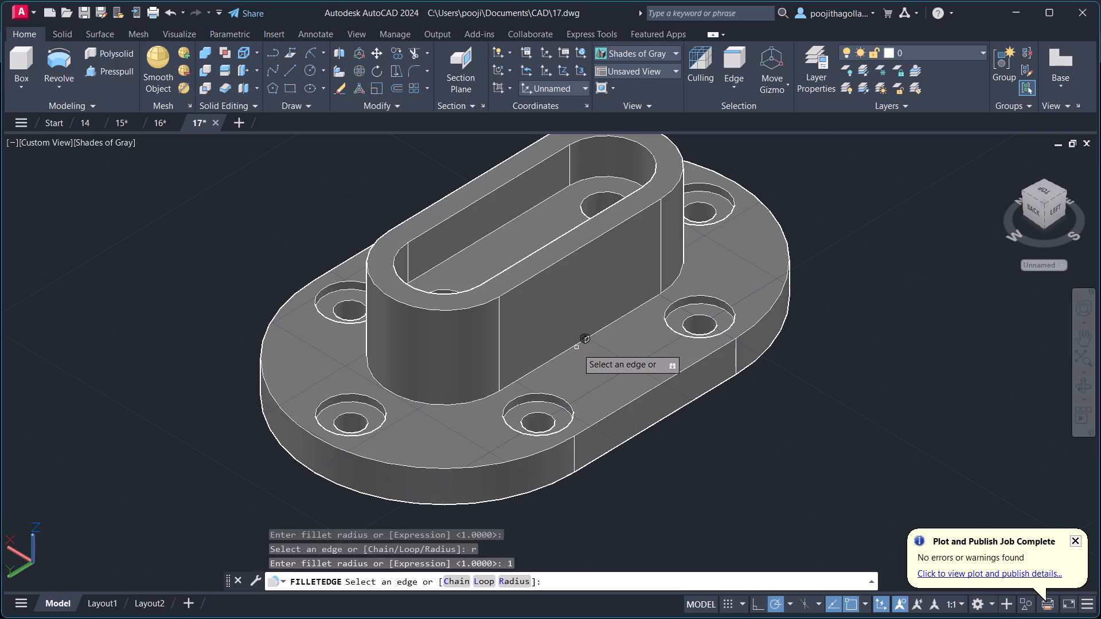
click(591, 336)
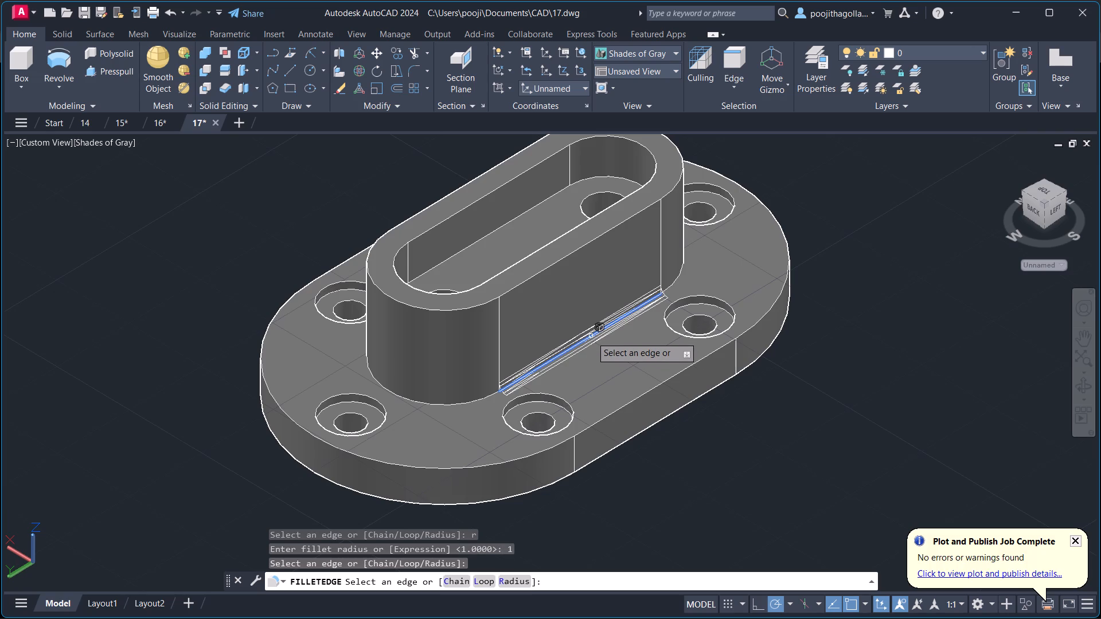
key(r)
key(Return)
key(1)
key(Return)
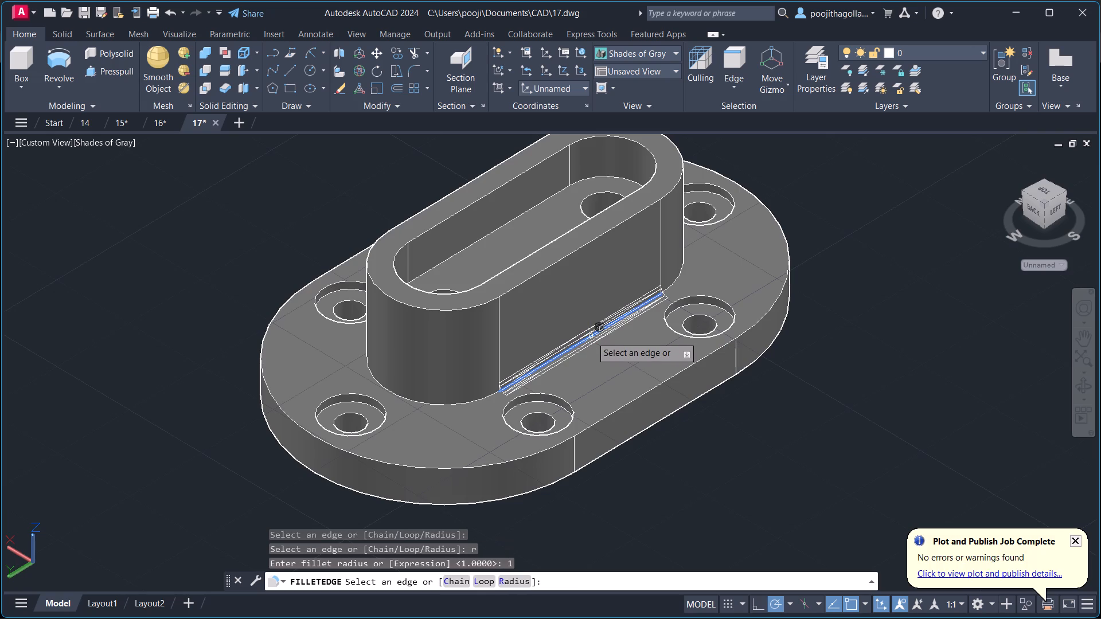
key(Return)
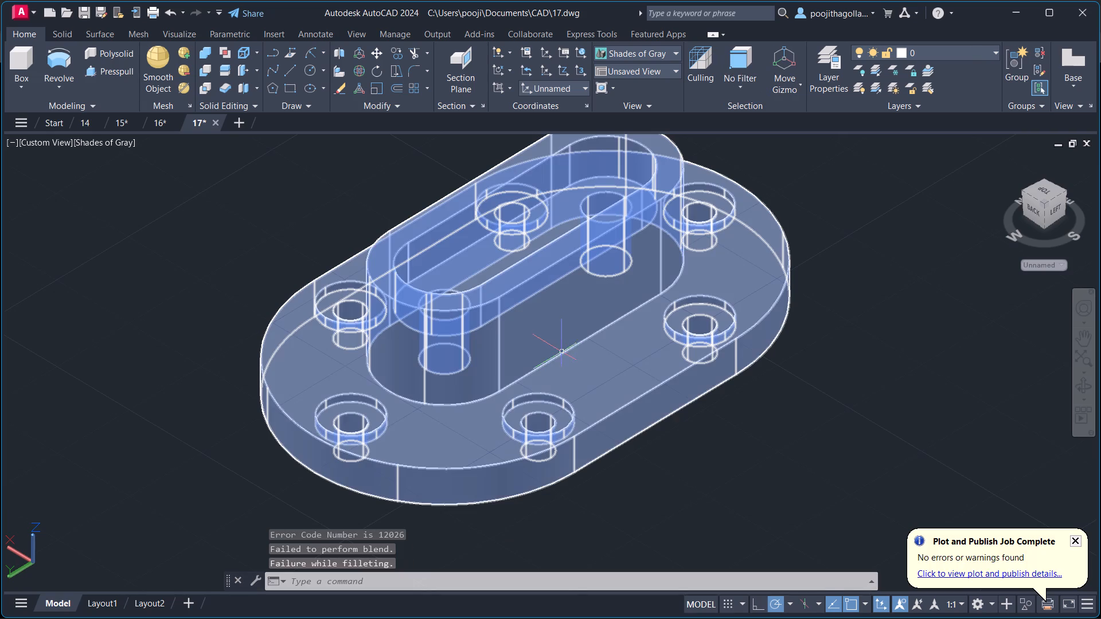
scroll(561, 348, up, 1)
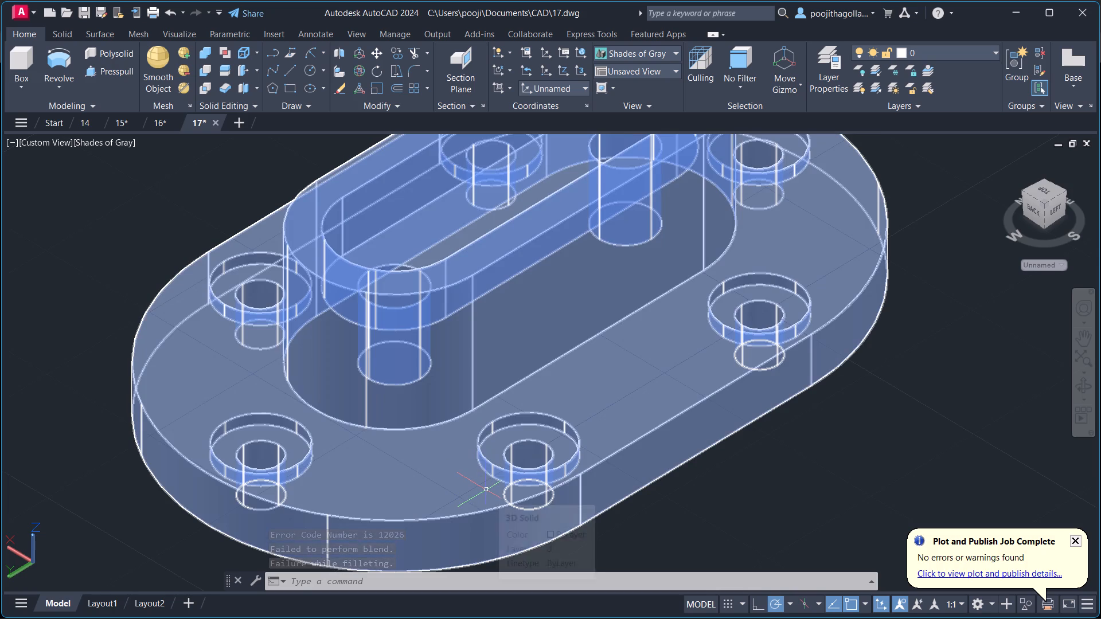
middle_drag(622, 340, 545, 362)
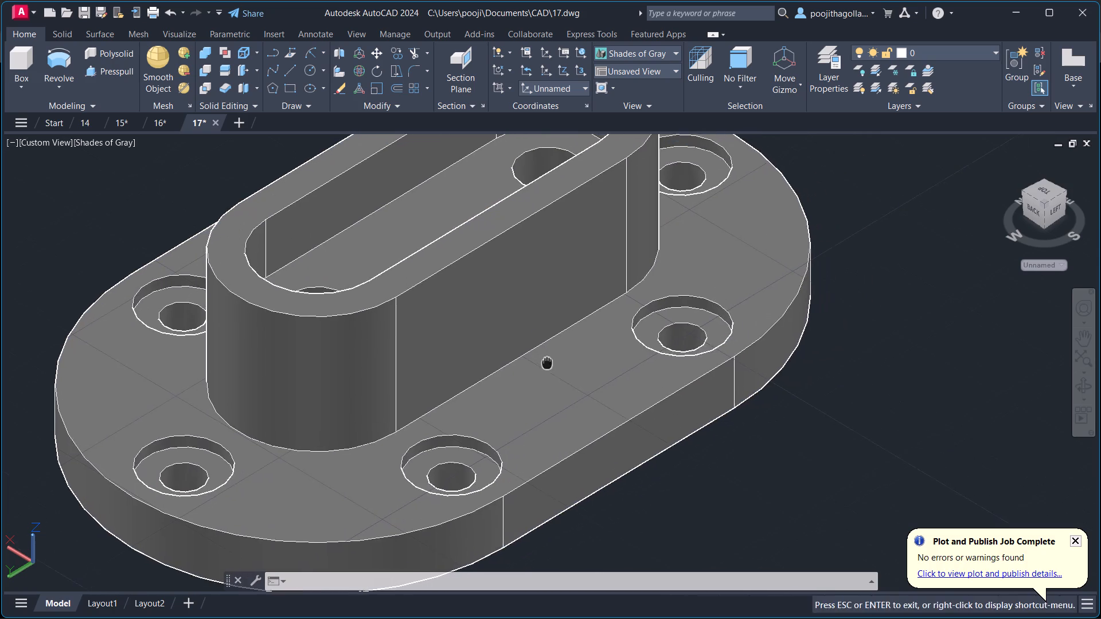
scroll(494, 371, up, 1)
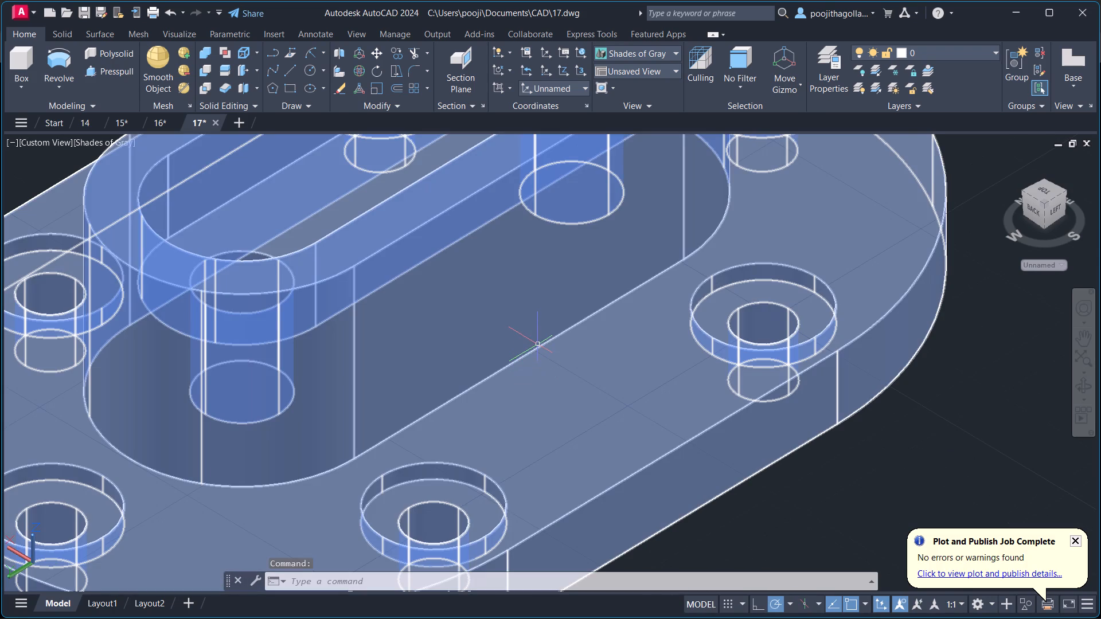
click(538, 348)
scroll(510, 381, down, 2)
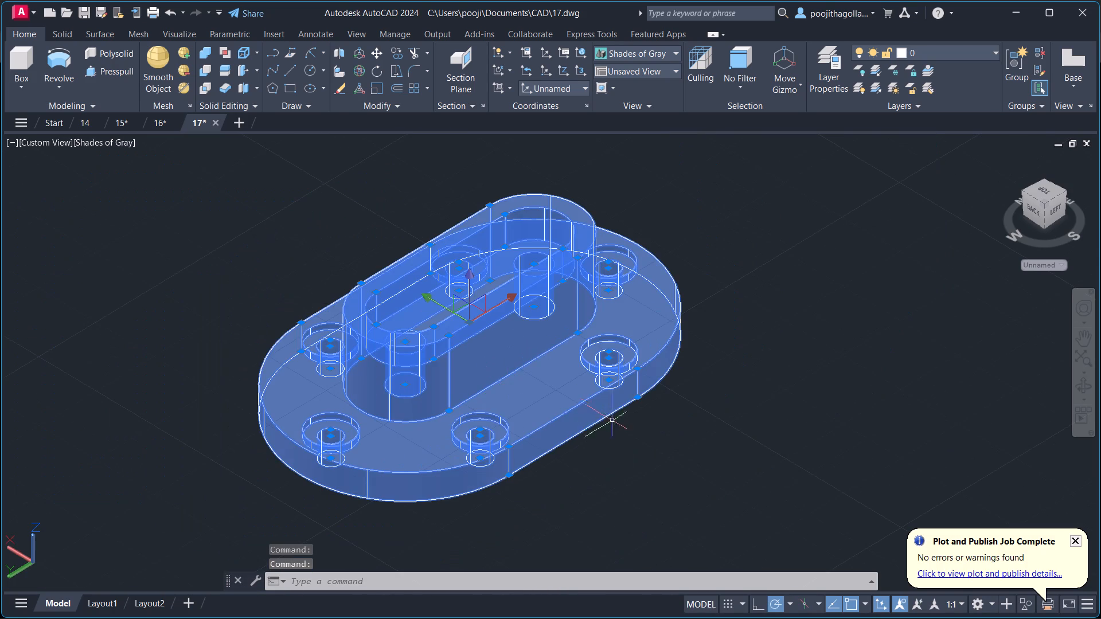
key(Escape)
Erase the overlapping object picked along the rounded long edge of the plate-rounded part's base plate.
scroll(563, 452, down, 2)
middle_drag(540, 470, 584, 405)
scroll(287, 457, up, 1)
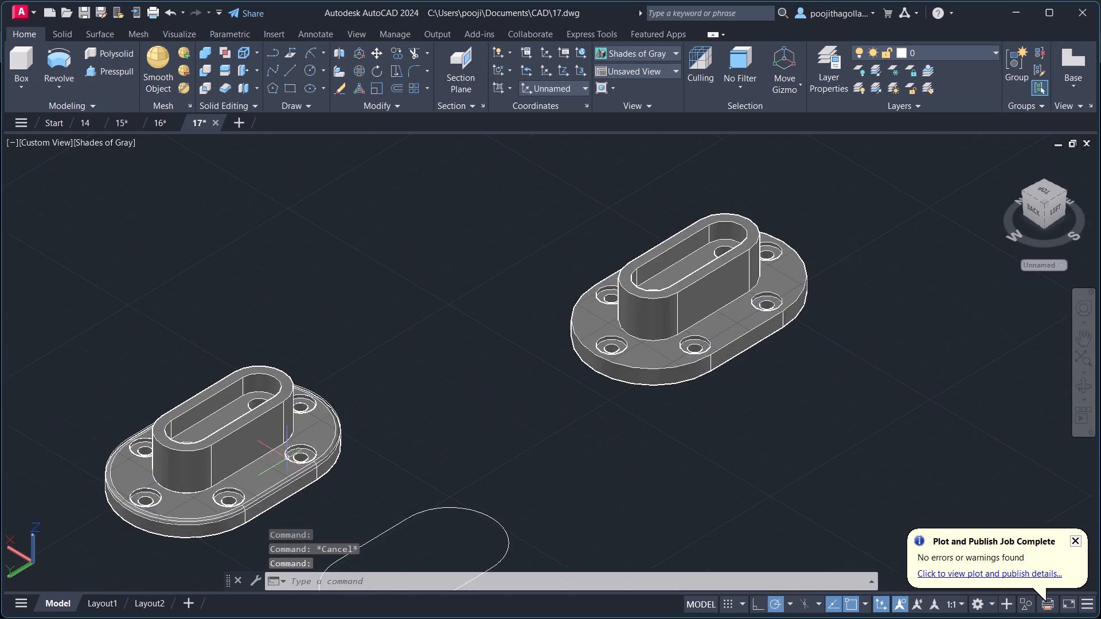
scroll(287, 462, up, 1)
middle_drag(288, 468, 389, 435)
scroll(386, 436, up, 1)
middle_drag(386, 436, 561, 393)
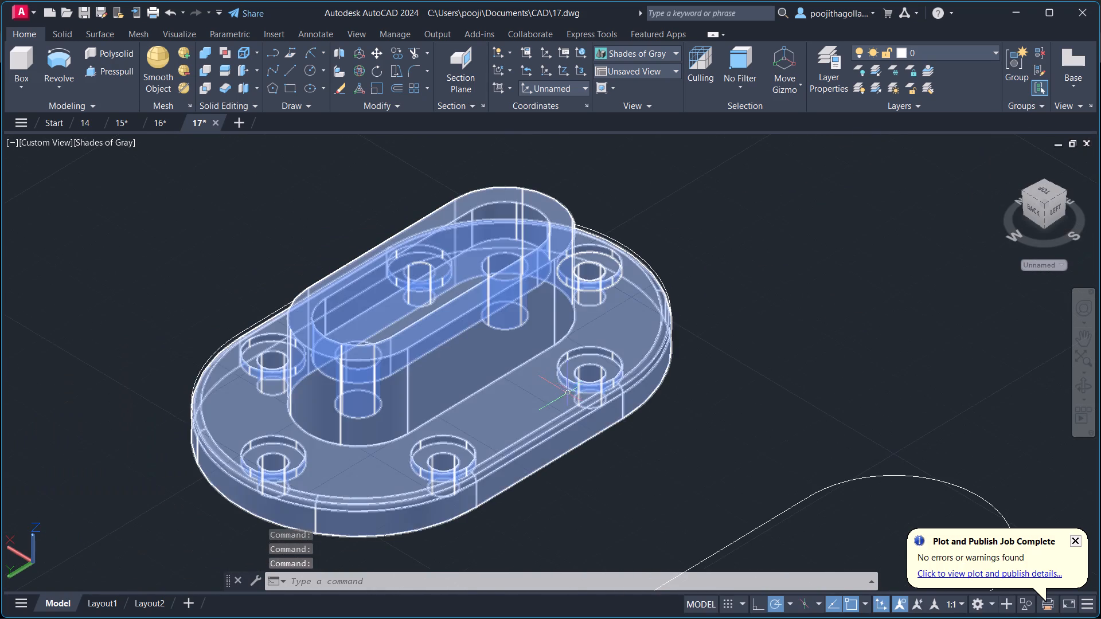
middle_drag(576, 403, 401, 406)
scroll(372, 451, up, 2)
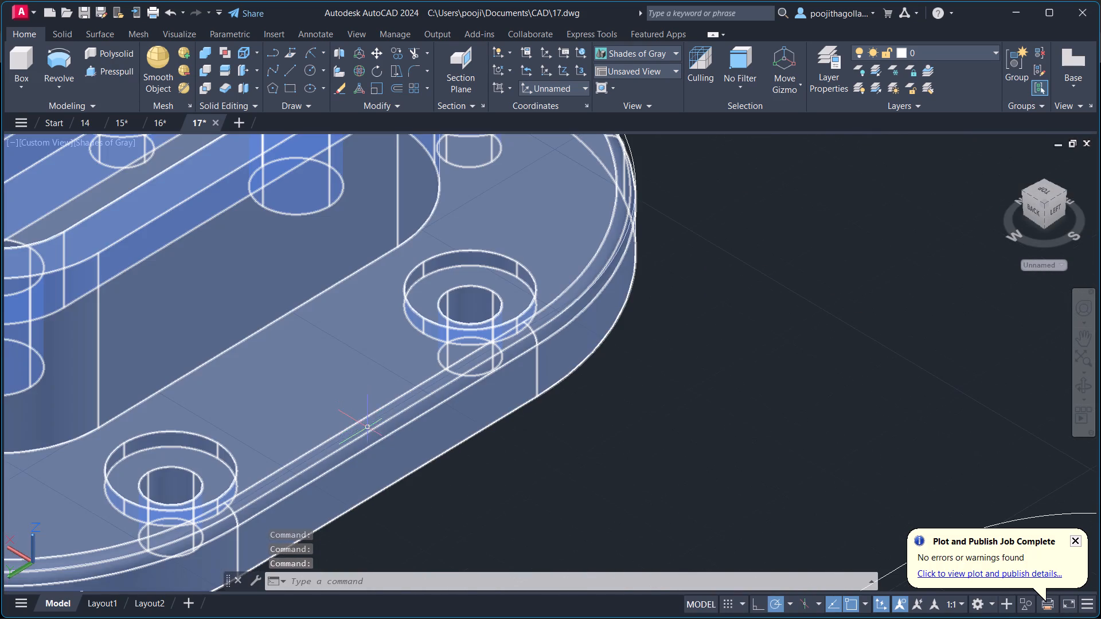
click(369, 432)
key(Delete)
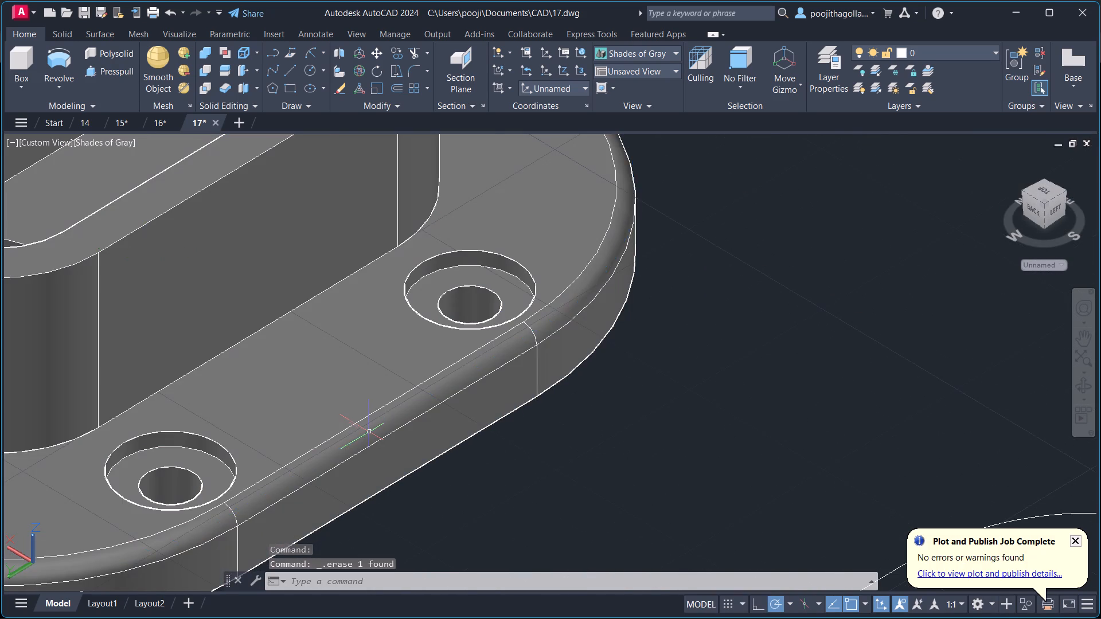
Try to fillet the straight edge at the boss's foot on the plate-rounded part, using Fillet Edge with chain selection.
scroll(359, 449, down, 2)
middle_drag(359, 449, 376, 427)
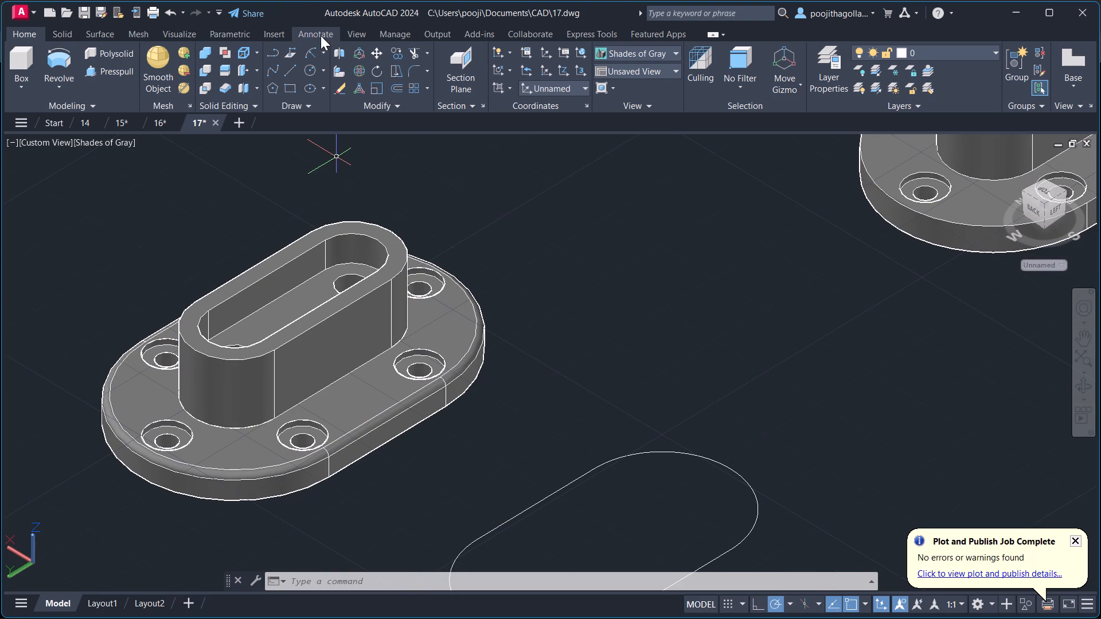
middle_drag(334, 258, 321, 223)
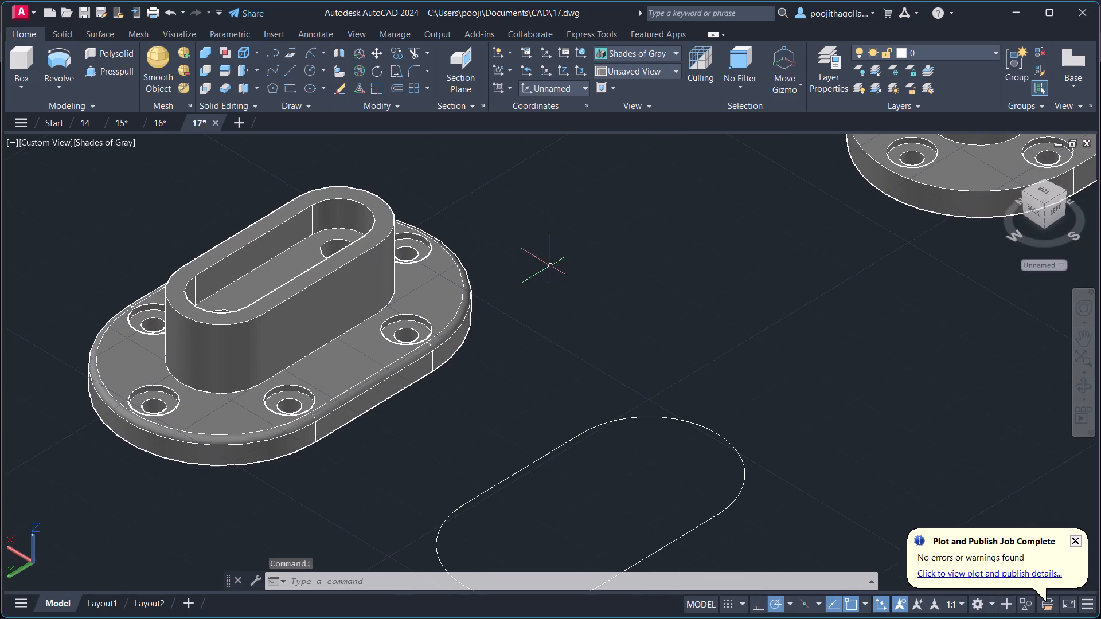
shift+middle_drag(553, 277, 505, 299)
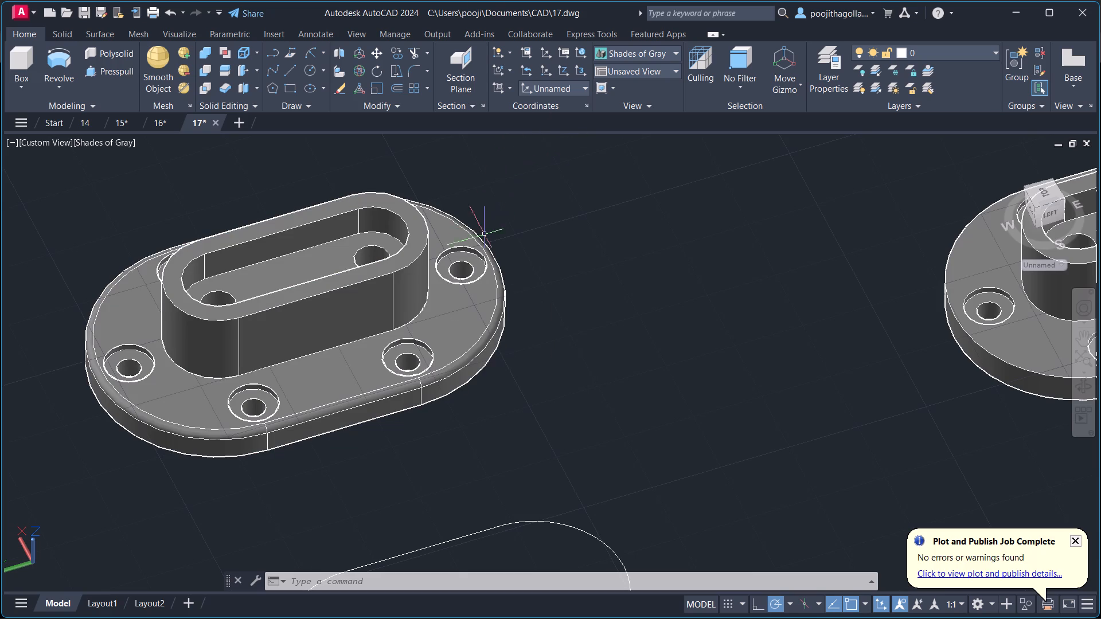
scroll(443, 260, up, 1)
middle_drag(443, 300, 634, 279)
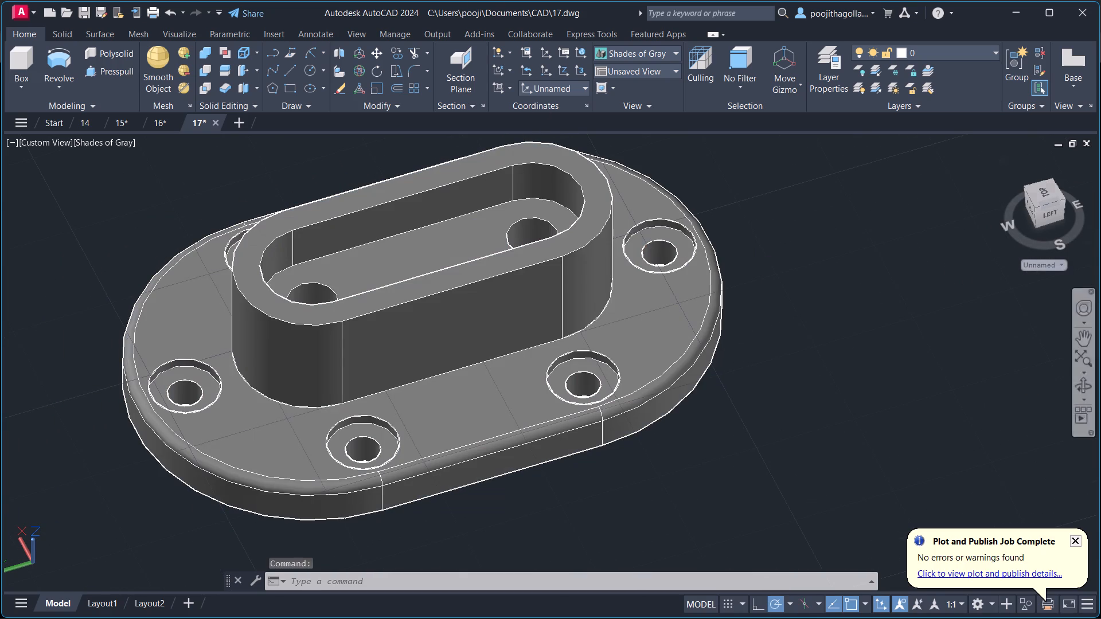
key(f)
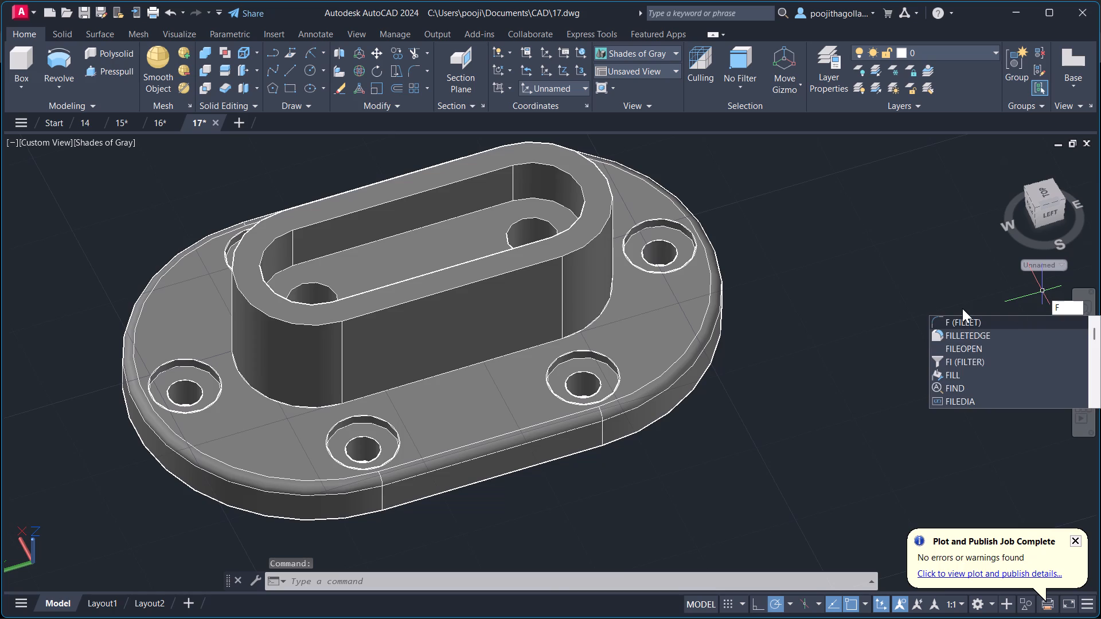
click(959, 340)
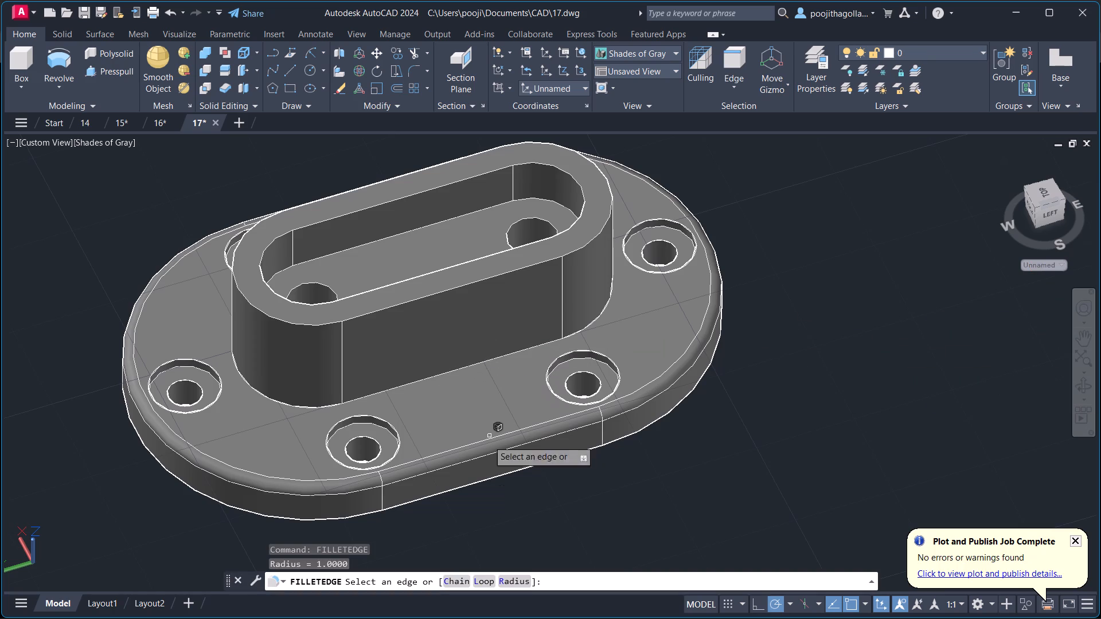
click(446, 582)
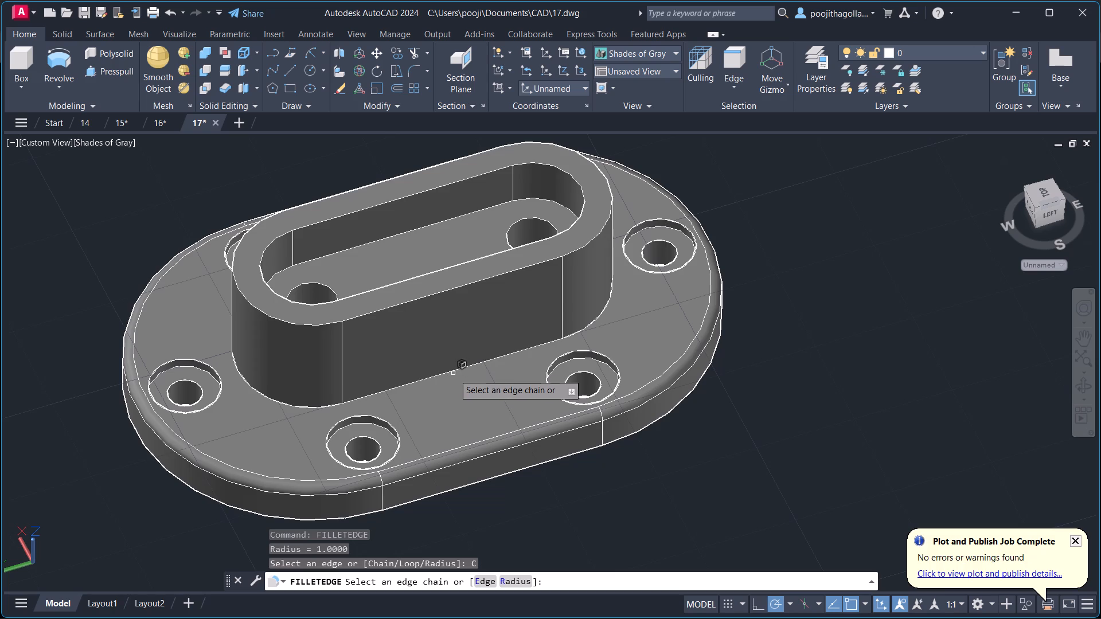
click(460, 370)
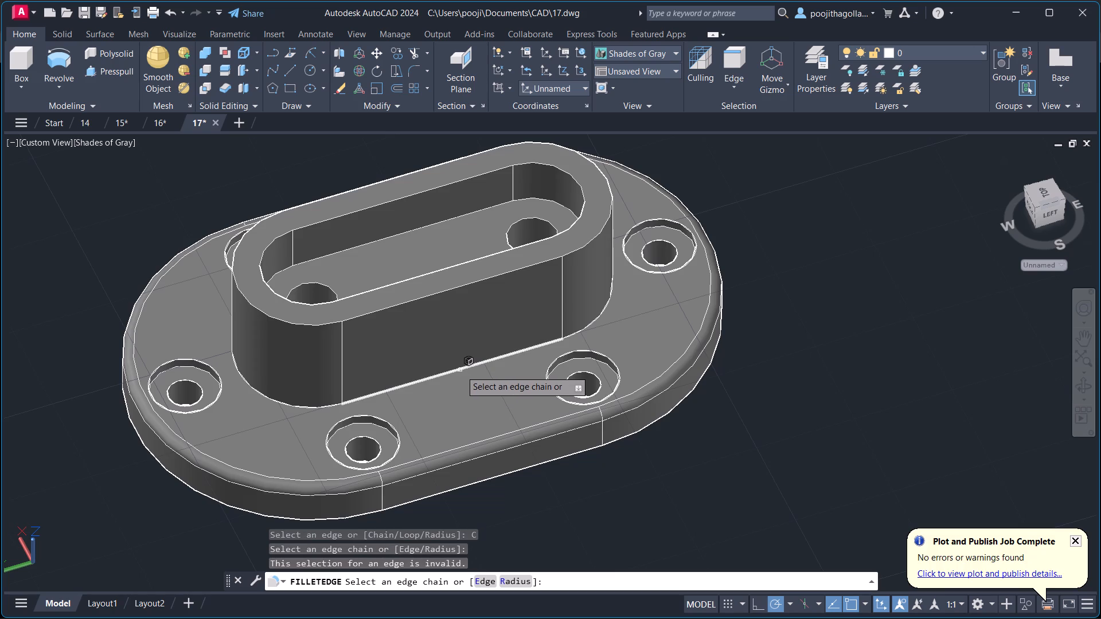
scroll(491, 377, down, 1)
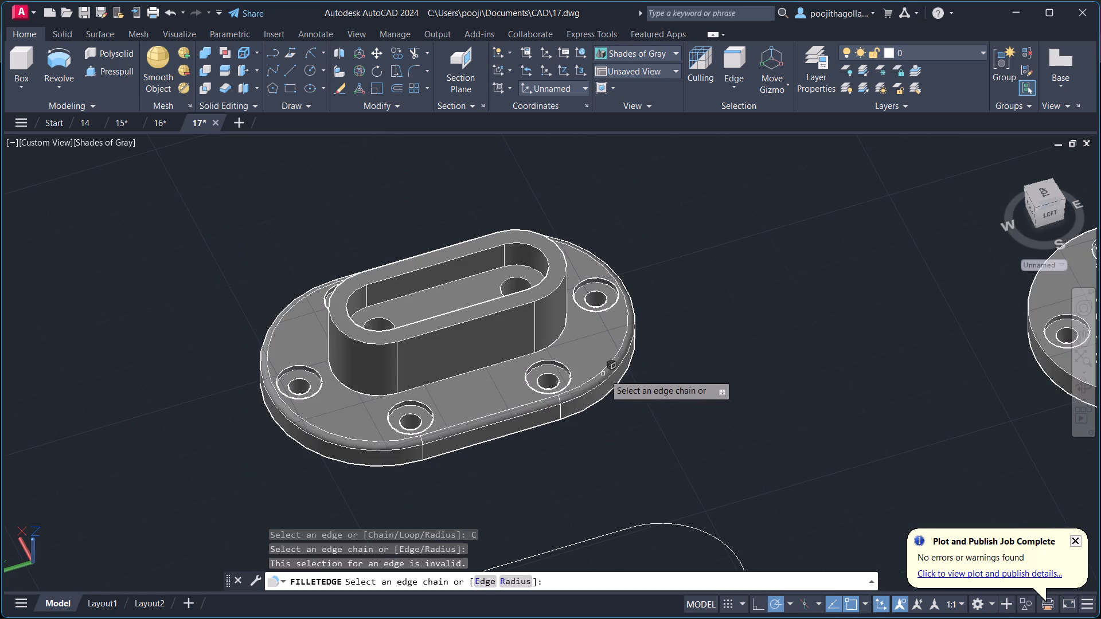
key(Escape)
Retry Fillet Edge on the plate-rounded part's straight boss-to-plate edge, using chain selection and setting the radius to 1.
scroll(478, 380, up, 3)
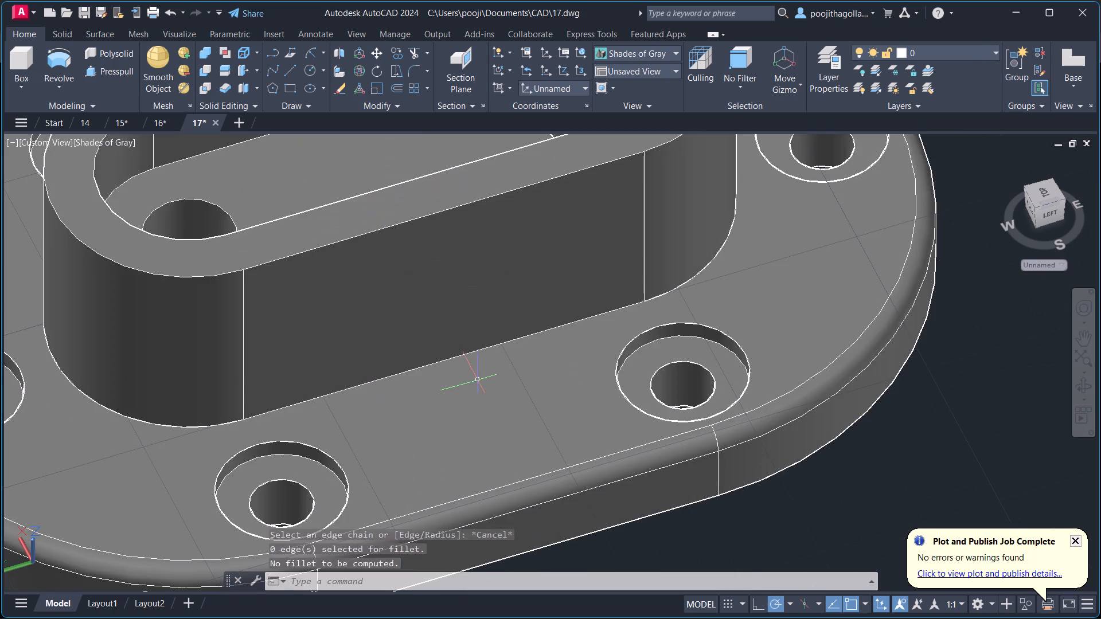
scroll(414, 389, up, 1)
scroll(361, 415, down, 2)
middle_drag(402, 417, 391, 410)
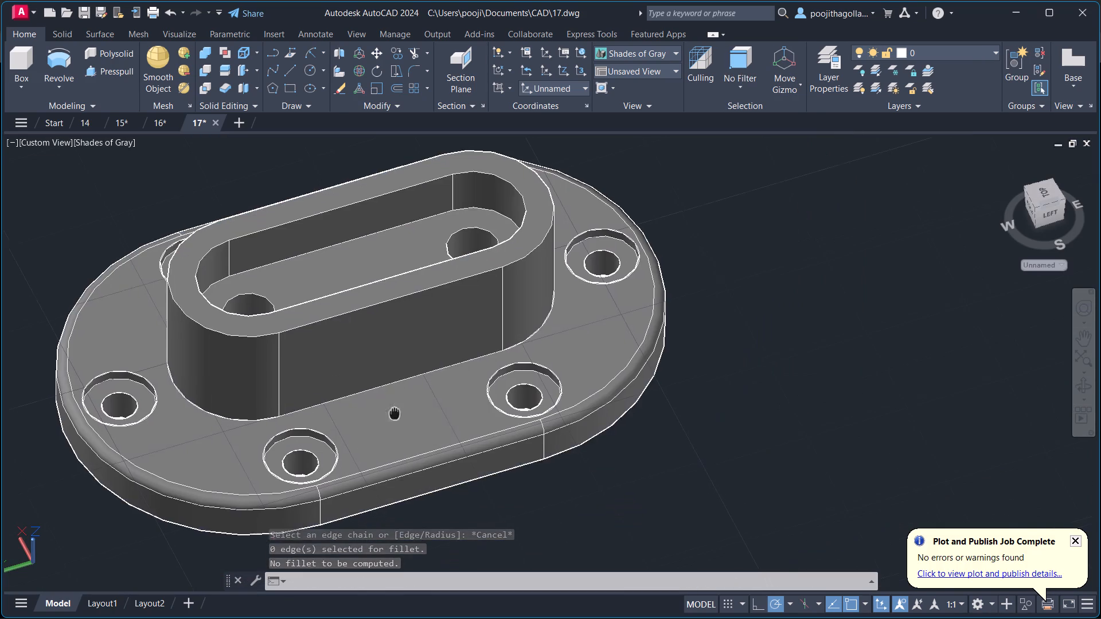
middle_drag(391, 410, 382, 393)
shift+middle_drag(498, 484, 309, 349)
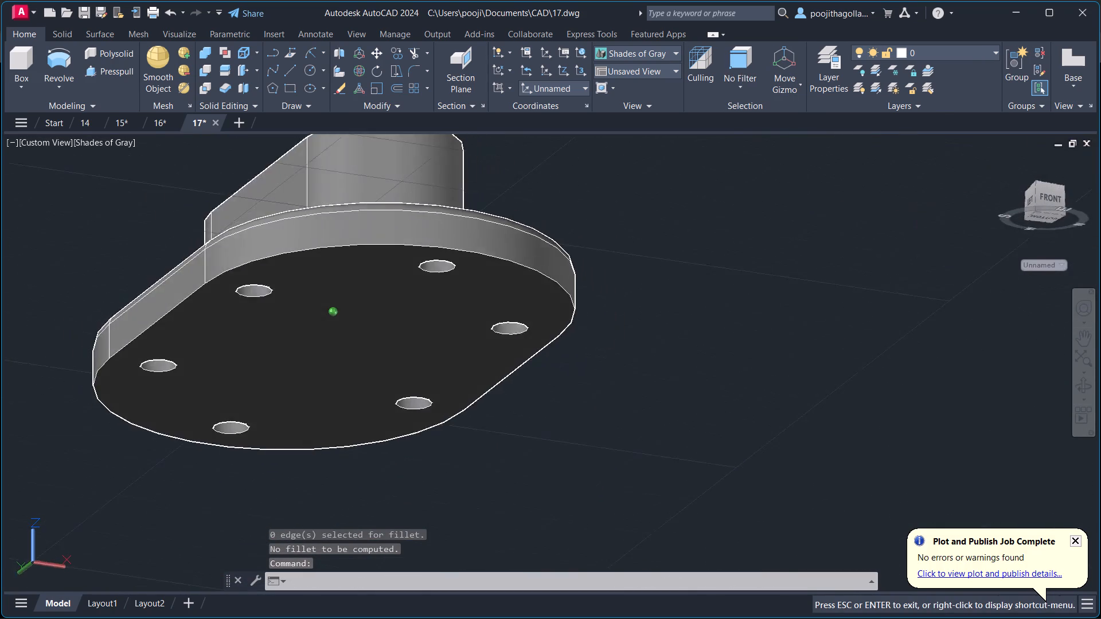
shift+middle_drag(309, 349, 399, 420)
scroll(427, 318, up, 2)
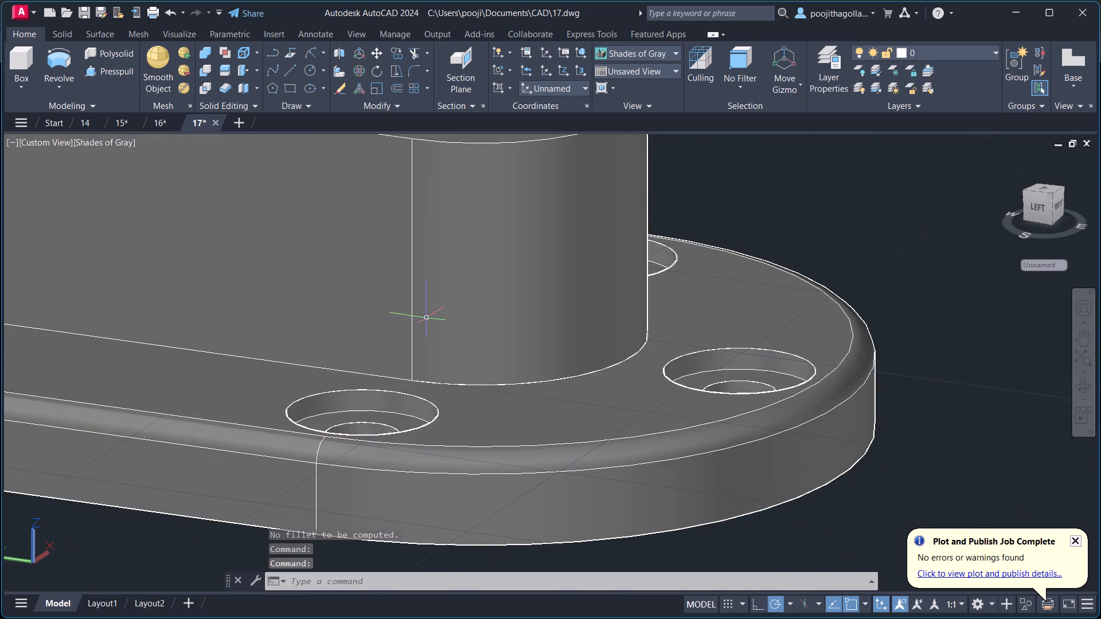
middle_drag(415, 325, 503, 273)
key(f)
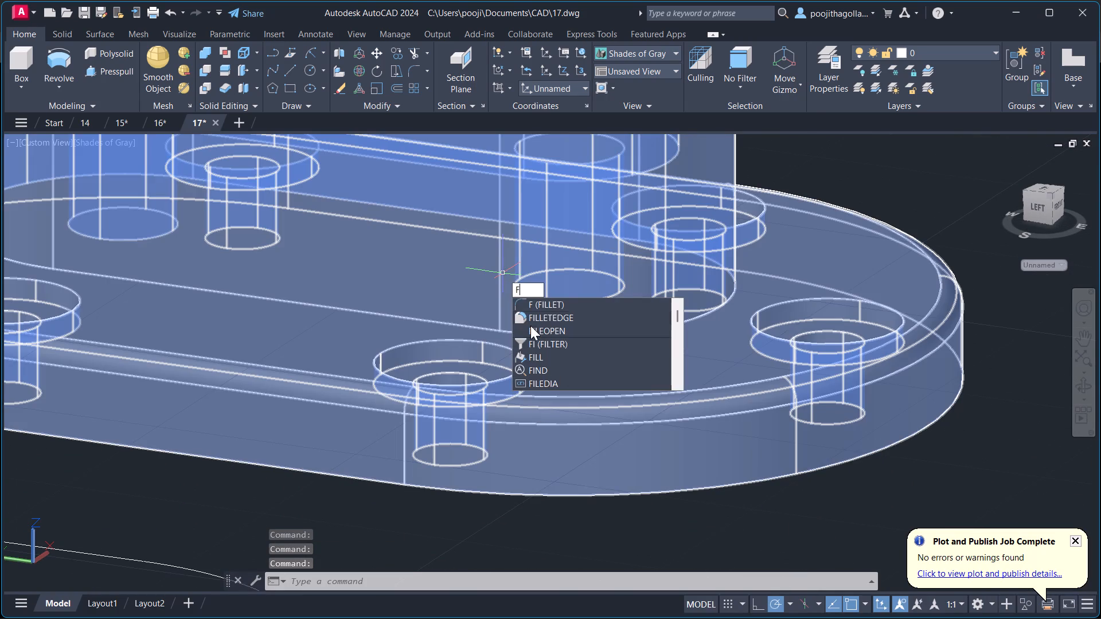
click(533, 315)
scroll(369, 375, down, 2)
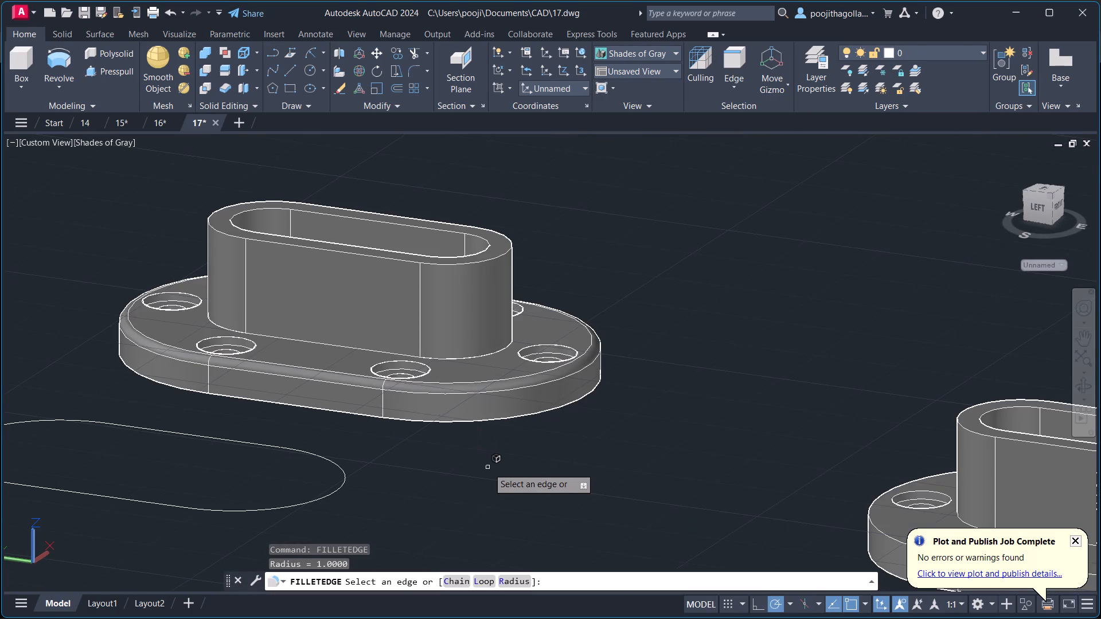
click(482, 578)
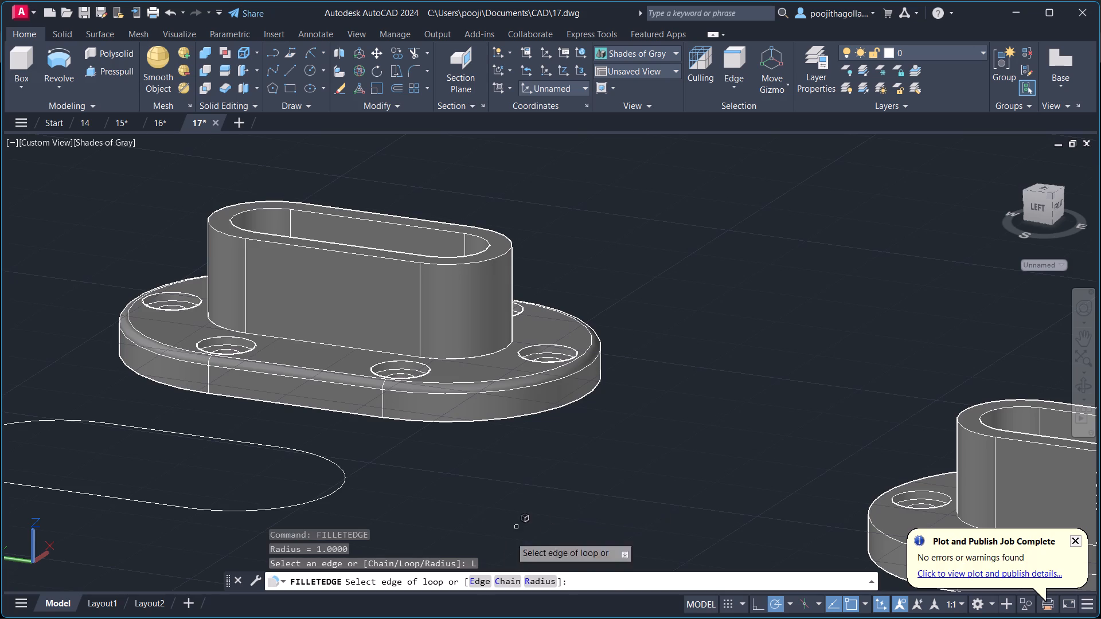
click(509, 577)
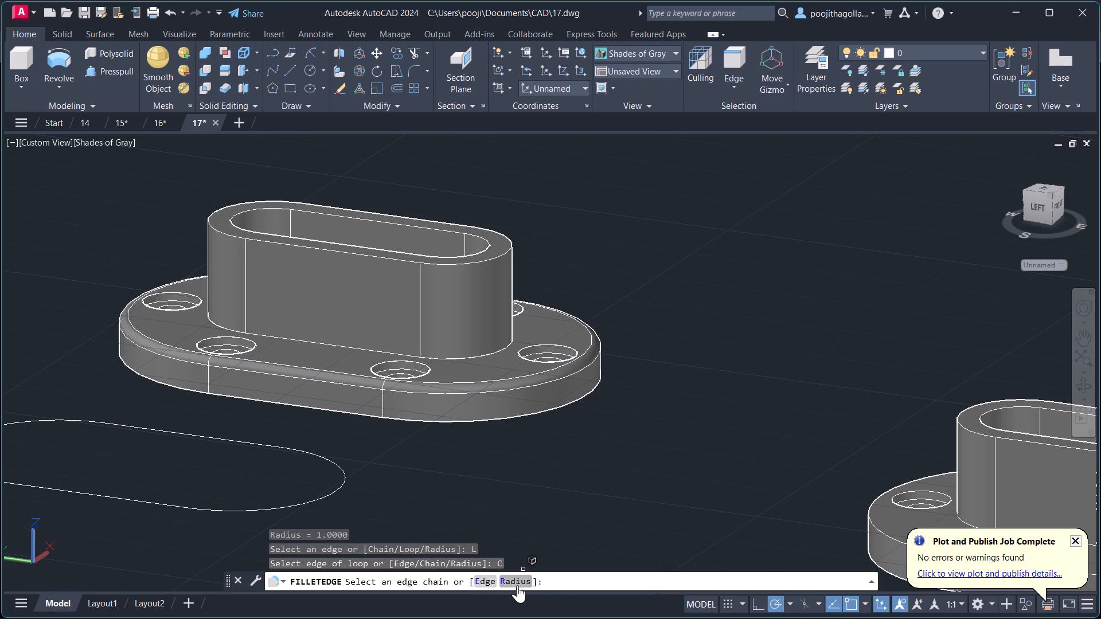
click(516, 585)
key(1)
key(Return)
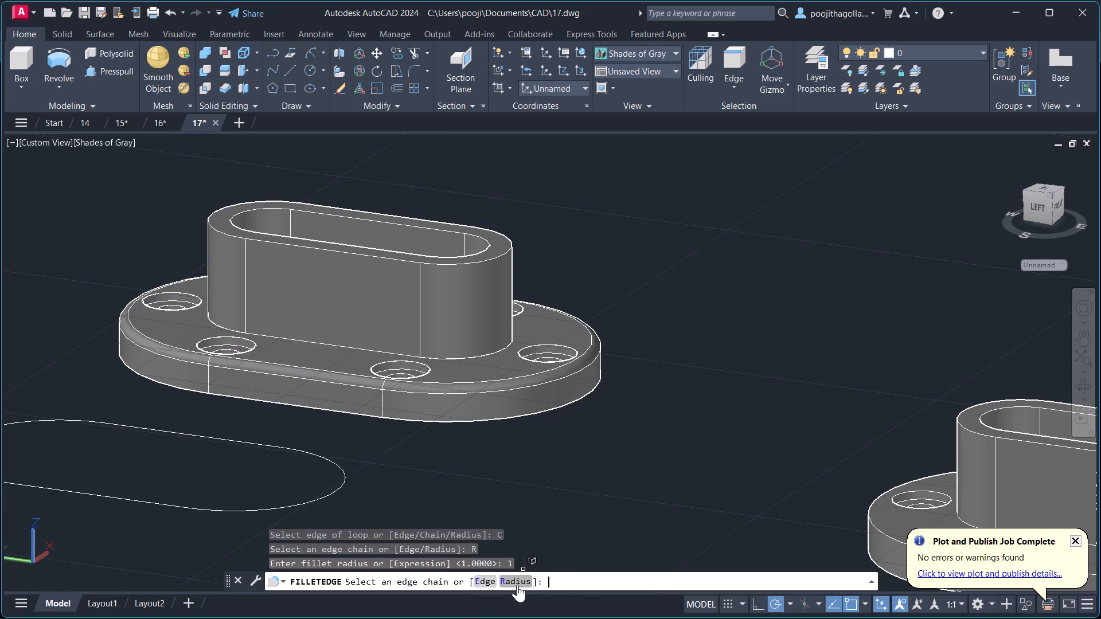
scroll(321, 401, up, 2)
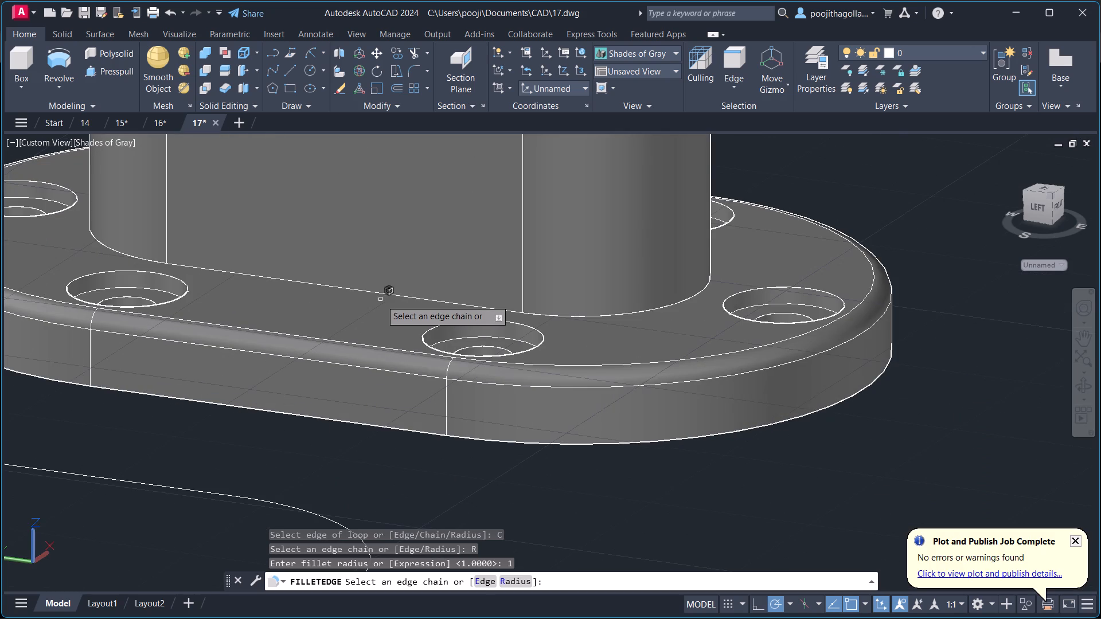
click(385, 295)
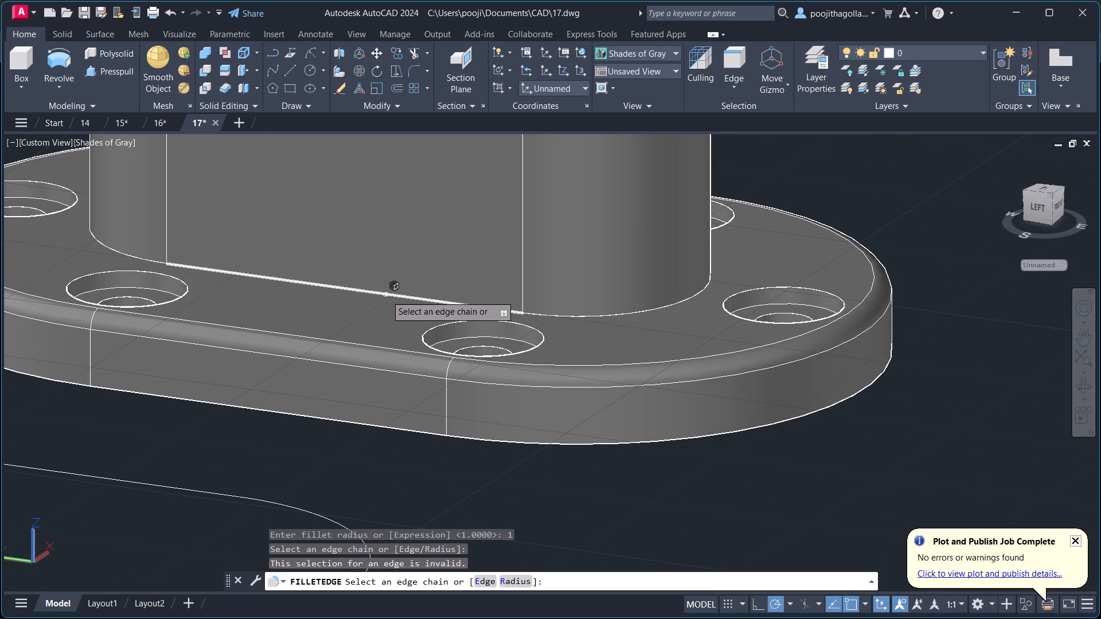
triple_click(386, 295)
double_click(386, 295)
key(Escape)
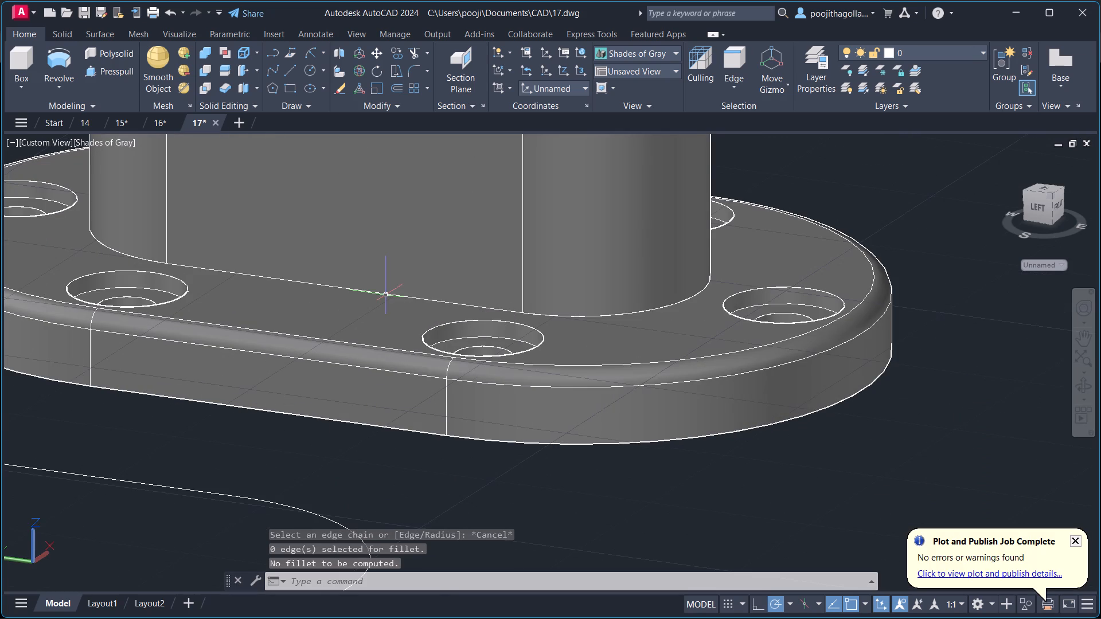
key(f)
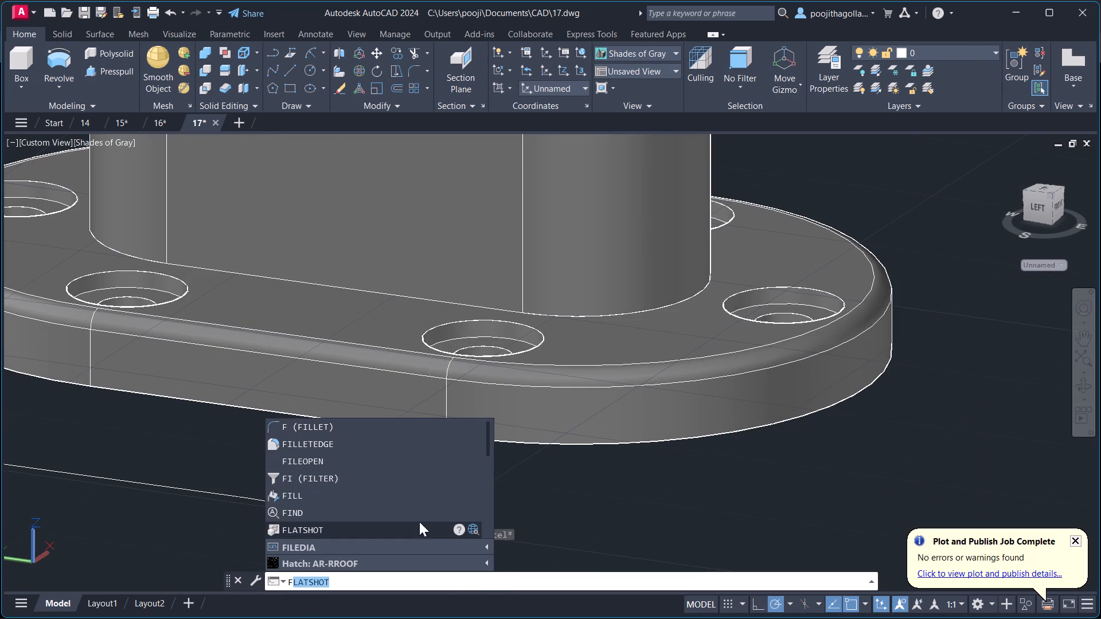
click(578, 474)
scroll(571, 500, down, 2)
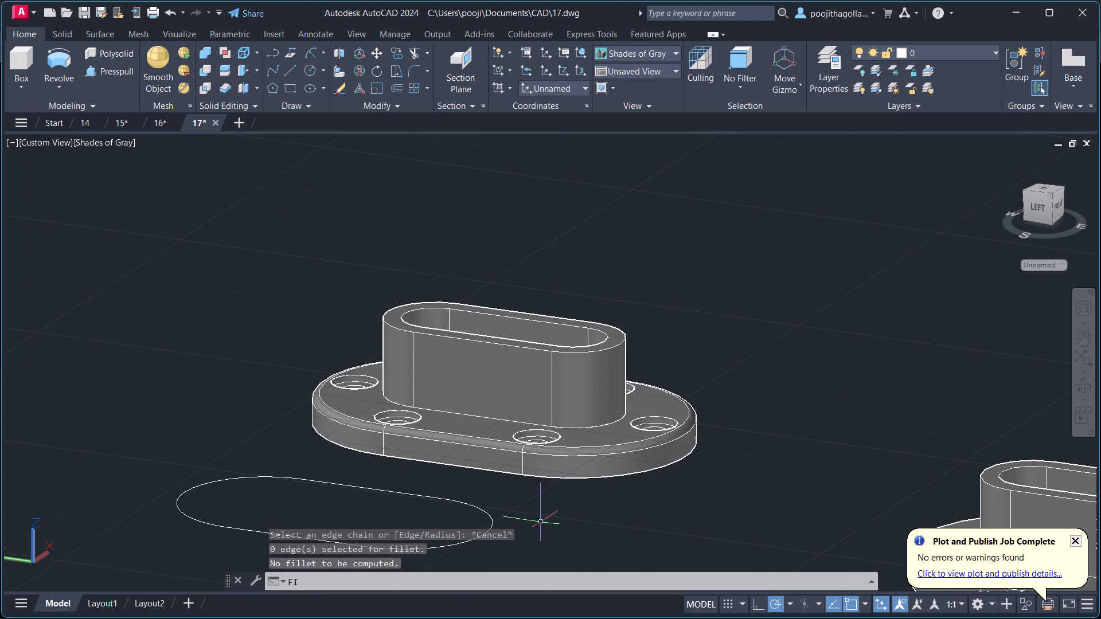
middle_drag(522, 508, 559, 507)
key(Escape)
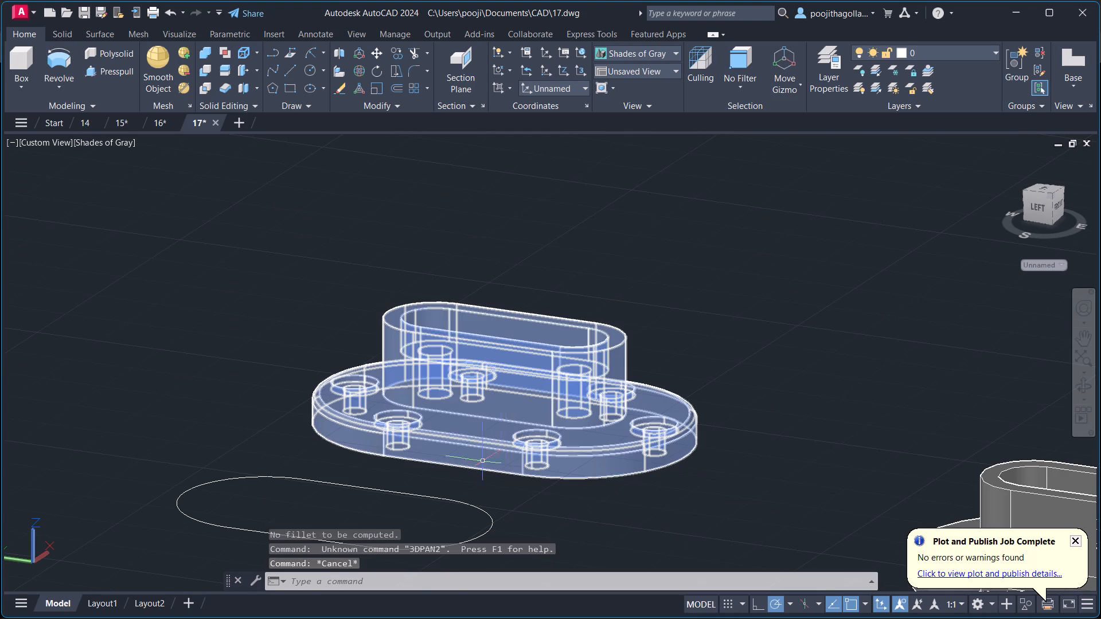
Examine the plate-rounded part, the unfilleted duplicate and the separate slot outline from an elevated 3D view.
shift+middle_drag(447, 480, 544, 492)
shift+middle_drag(470, 445, 503, 514)
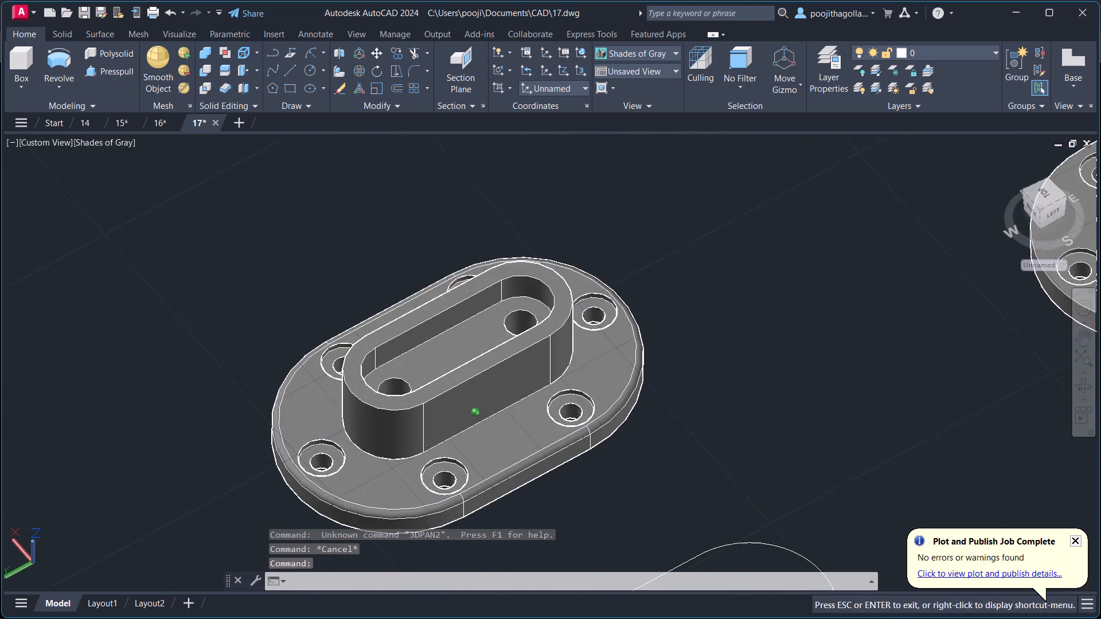
shift+middle_drag(503, 514, 498, 507)
middle_drag(549, 467, 494, 428)
scroll(549, 467, up, 1)
scroll(526, 418, down, 3)
middle_drag(621, 418, 580, 377)
scroll(485, 392, up, 1)
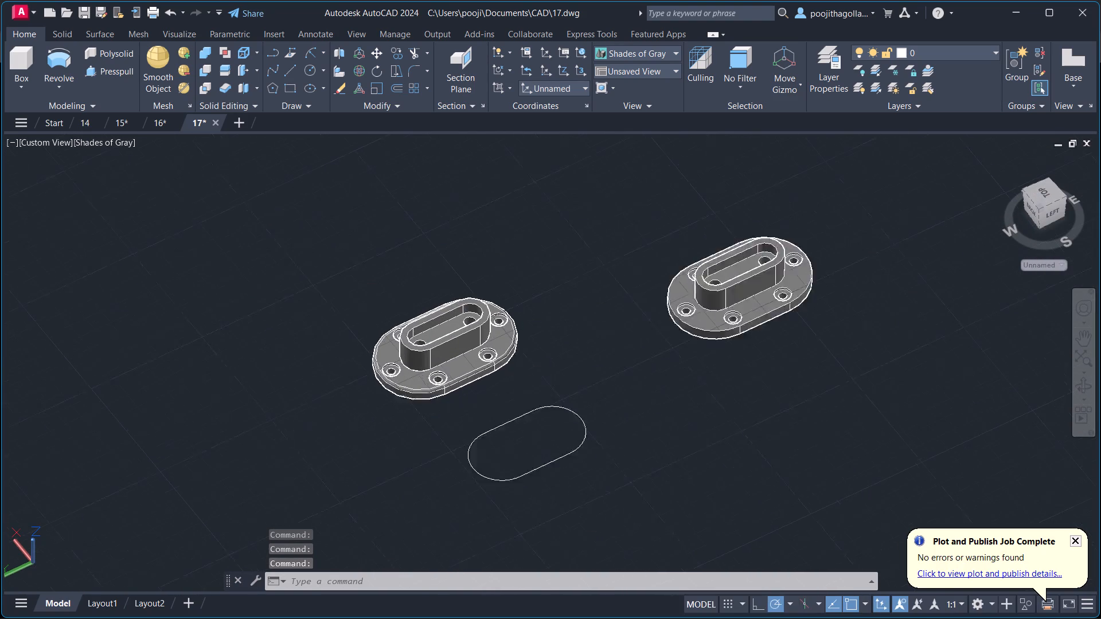
scroll(485, 392, up, 1)
middle_click(504, 389)
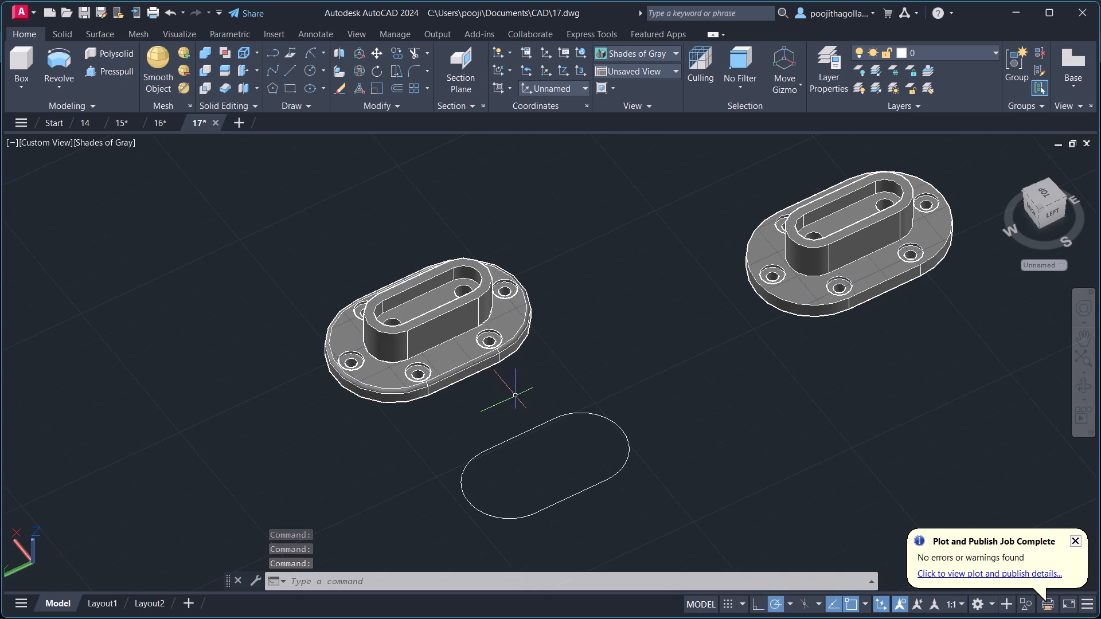
scroll(485, 404, down, 1)
scroll(401, 402, up, 2)
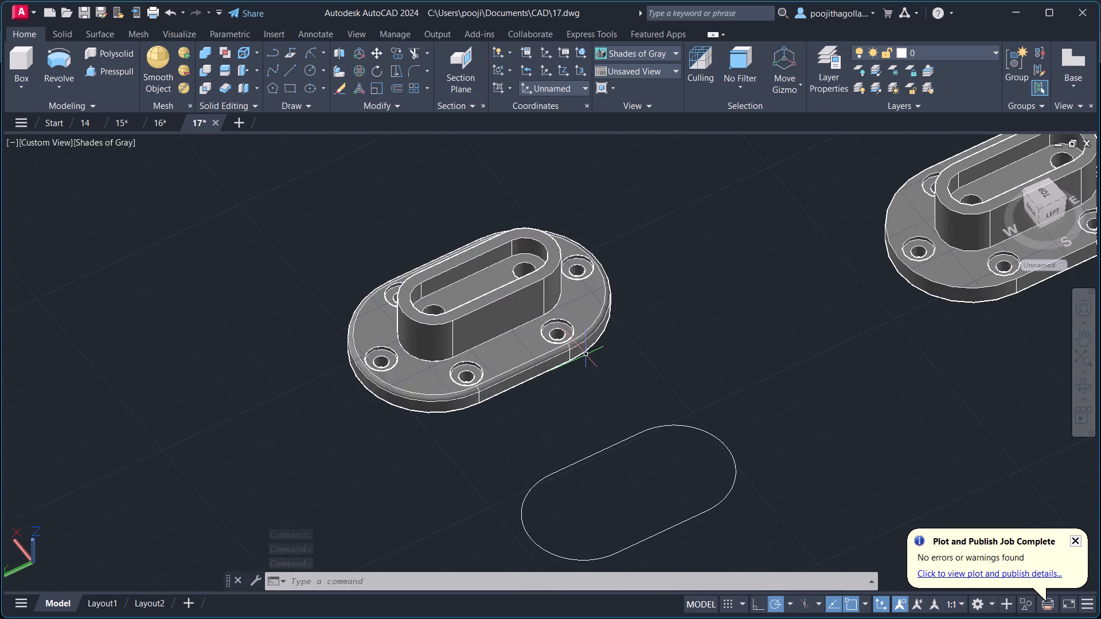
Try to fillet the straight edge at the boss's foot on the plate-rounded part, using Fillet Edge single-edge selection and radius 1.
scroll(586, 355, up, 1)
middle_drag(653, 359, 559, 378)
scroll(335, 373, up, 1)
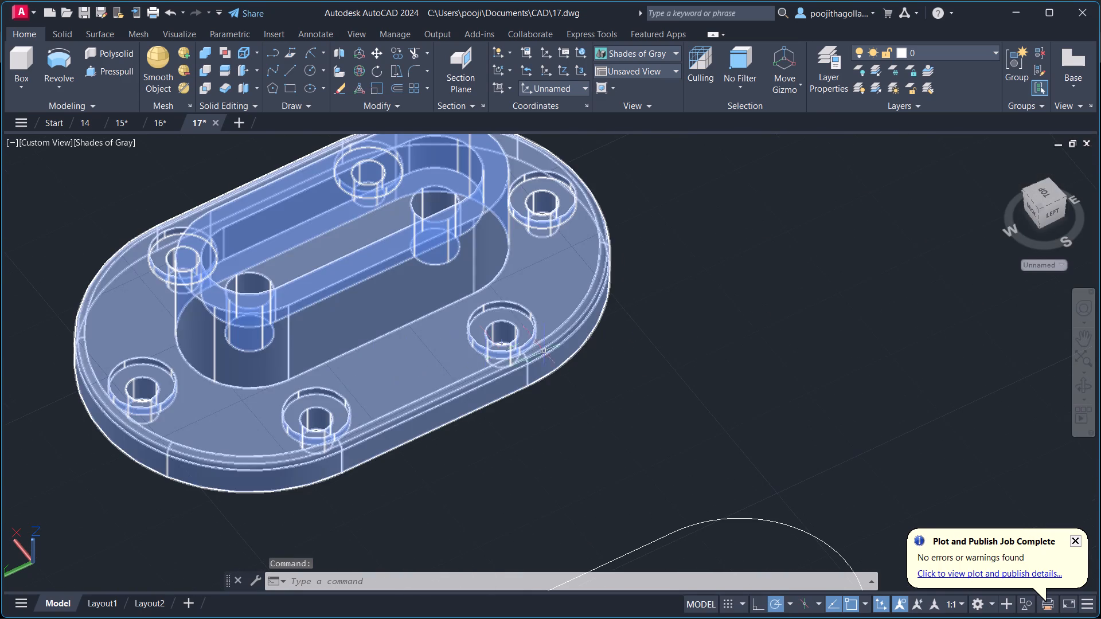
key(f)
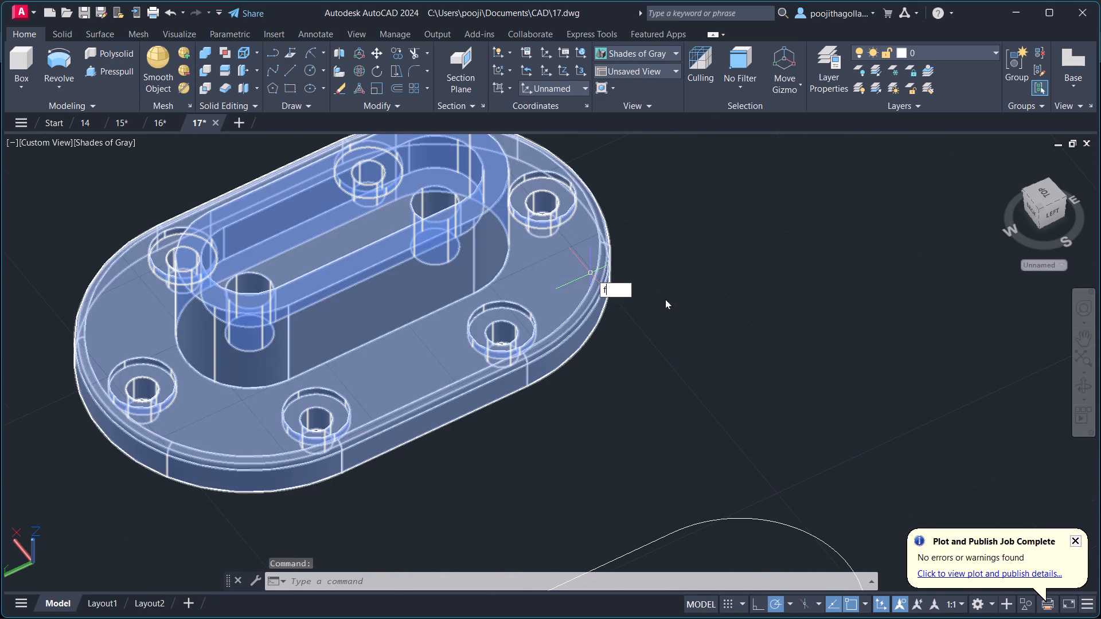
click(647, 316)
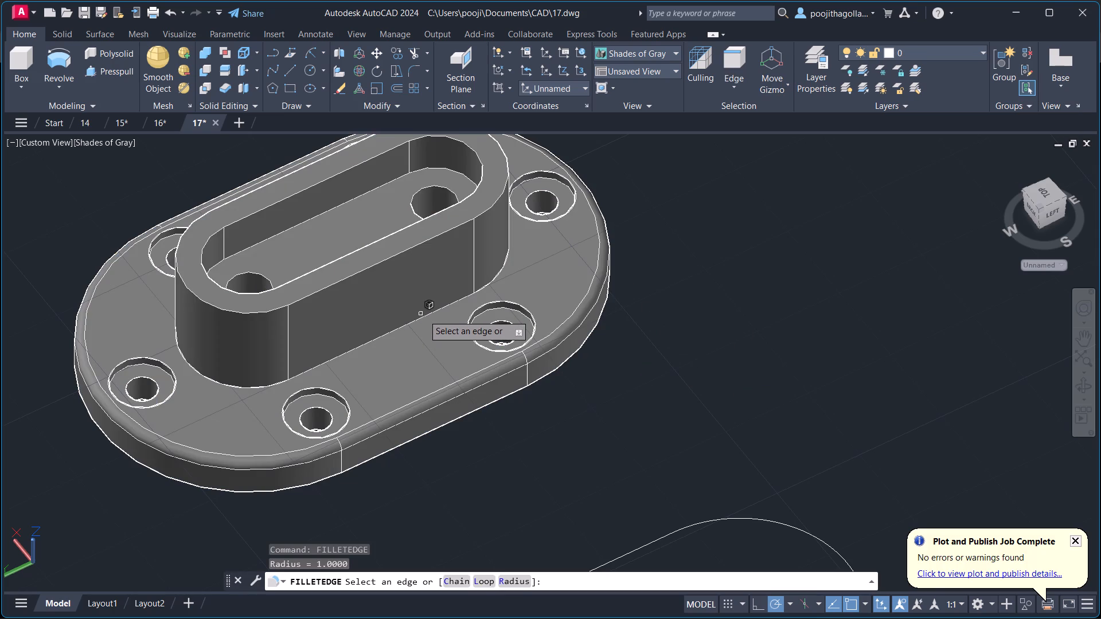
click(423, 315)
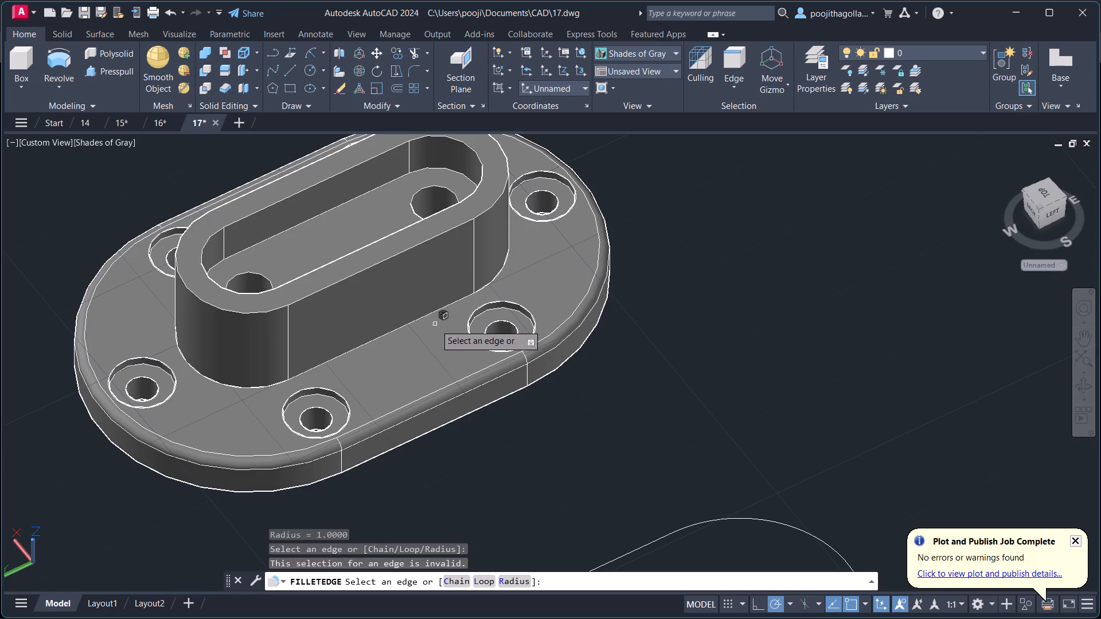
click(509, 579)
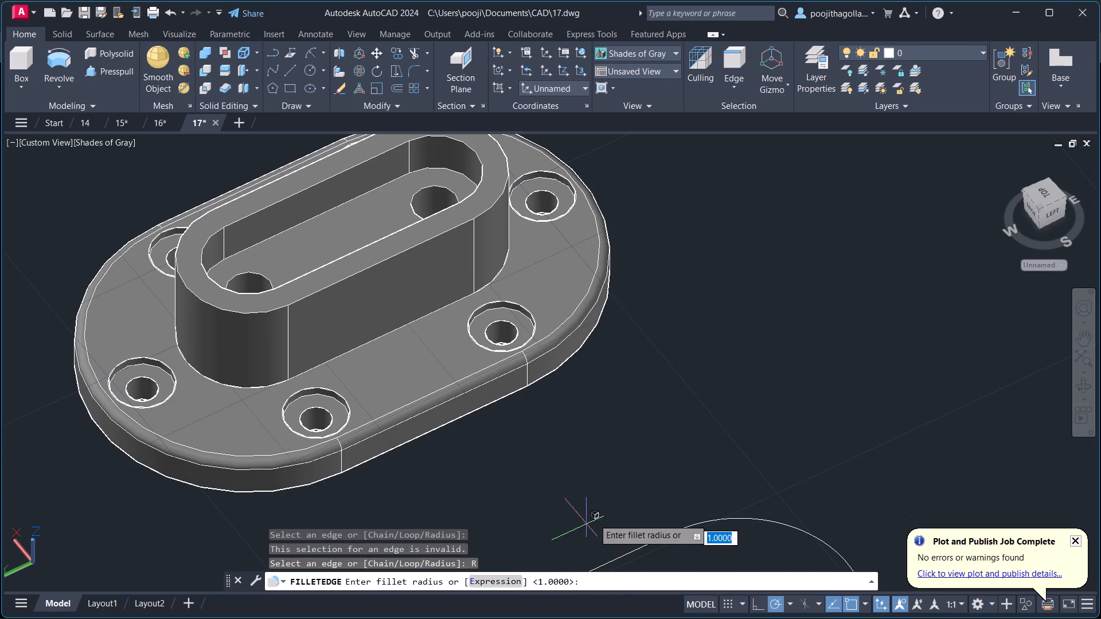
key(Return)
click(398, 327)
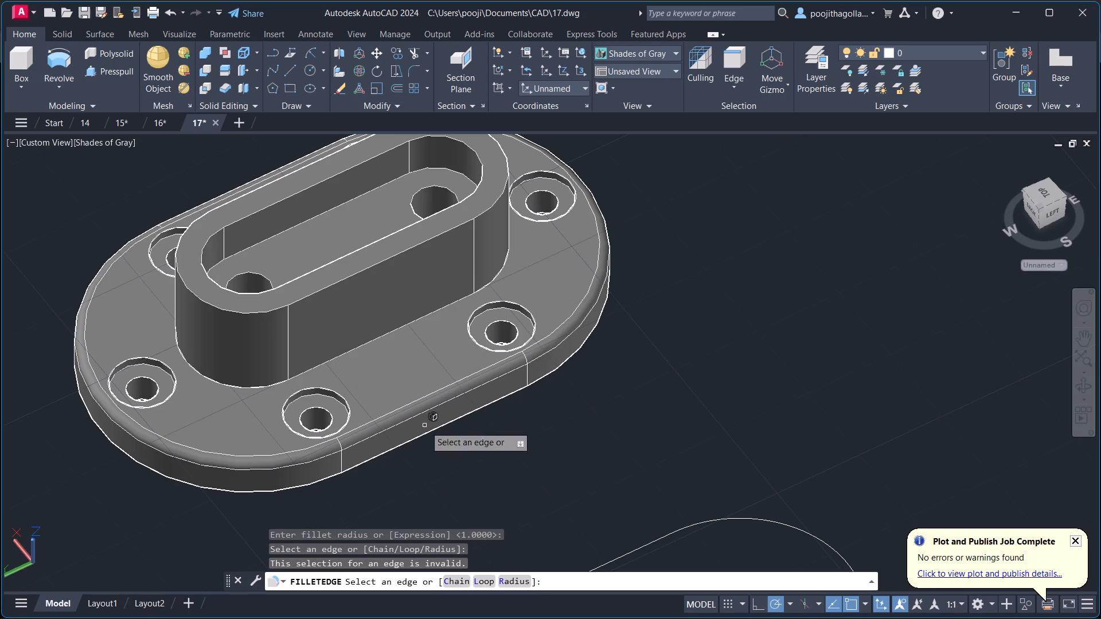
Fillet the whole edge loop around the boss's foot on the plate-rounded part, using loop selection with radius 1.
click(490, 579)
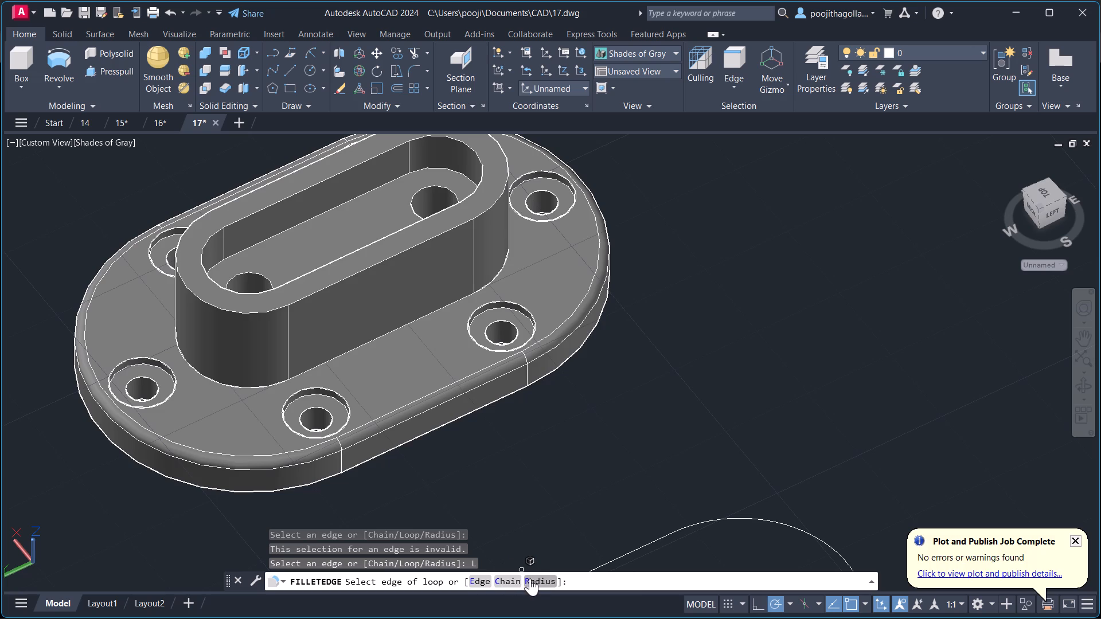
click(536, 576)
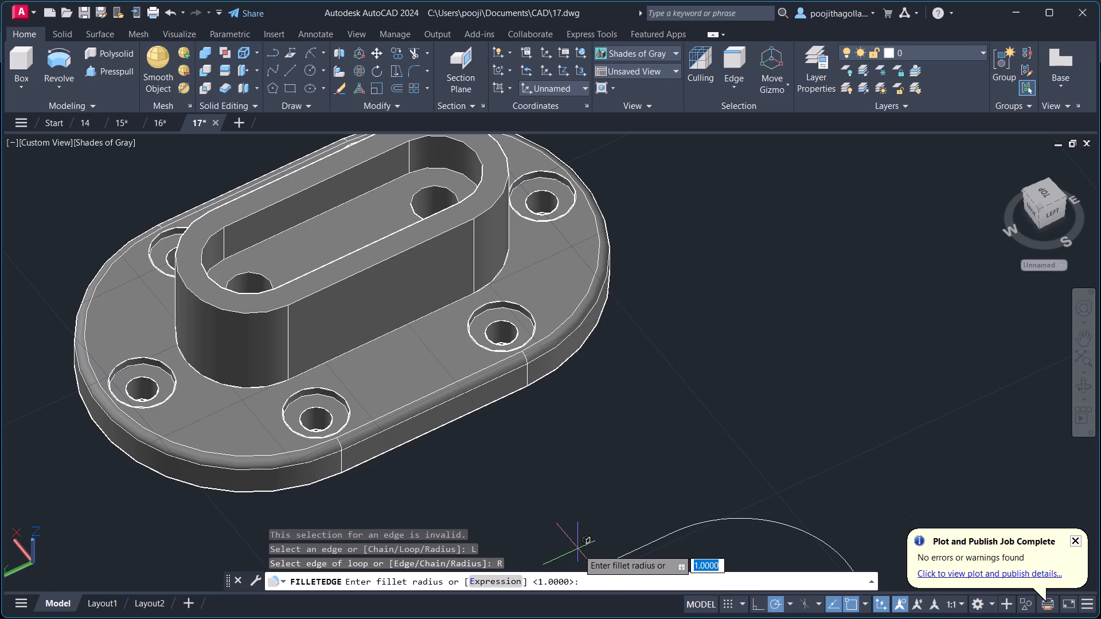
key(Return)
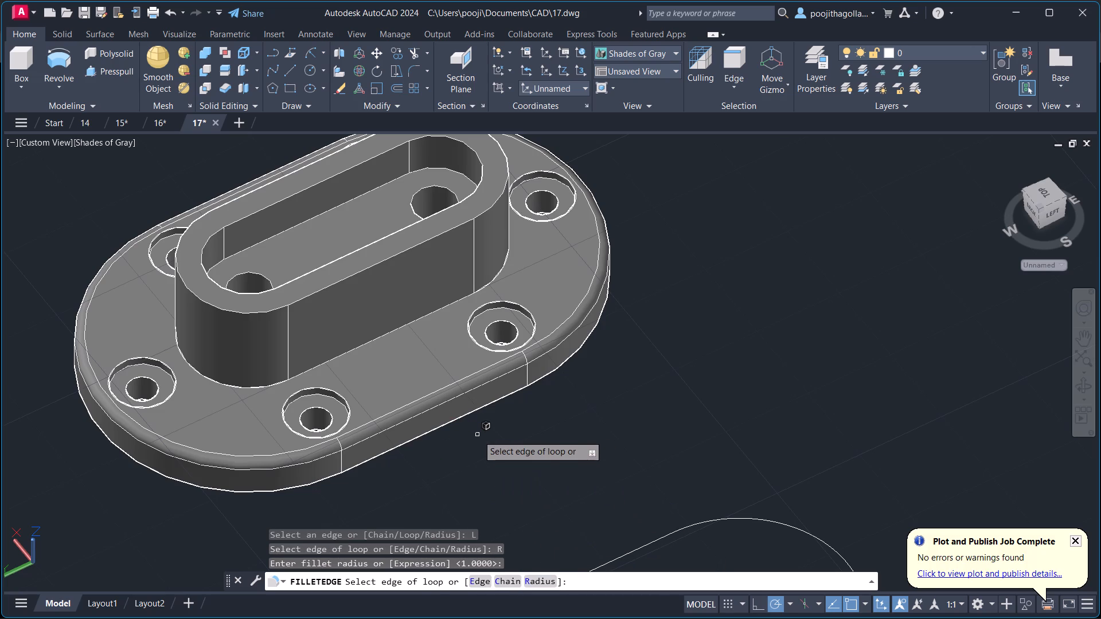
click(395, 330)
click(397, 331)
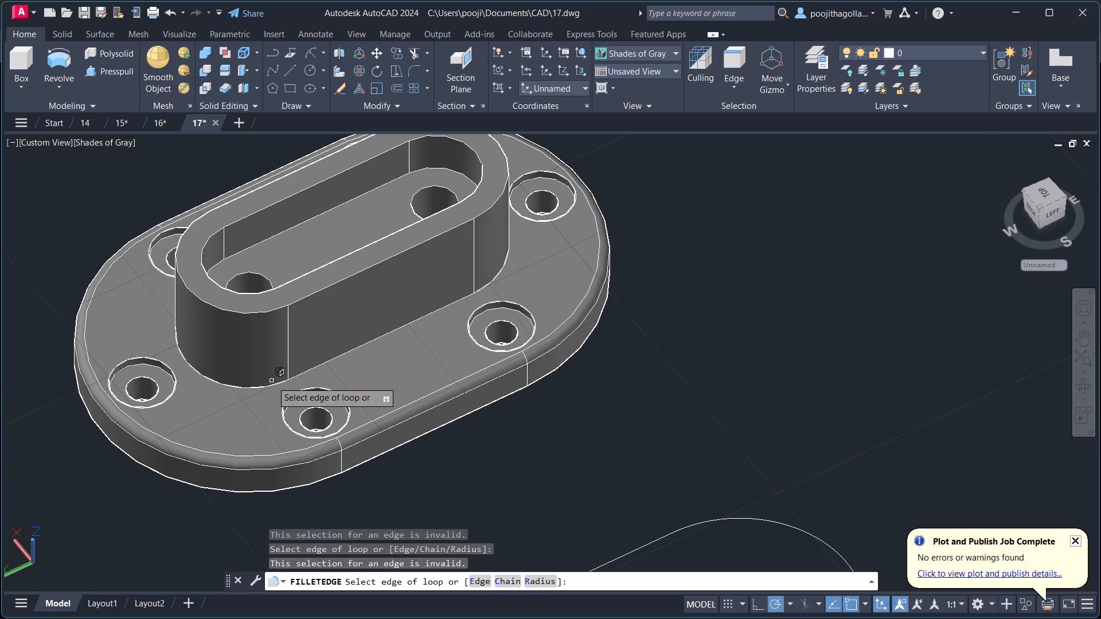
click(266, 386)
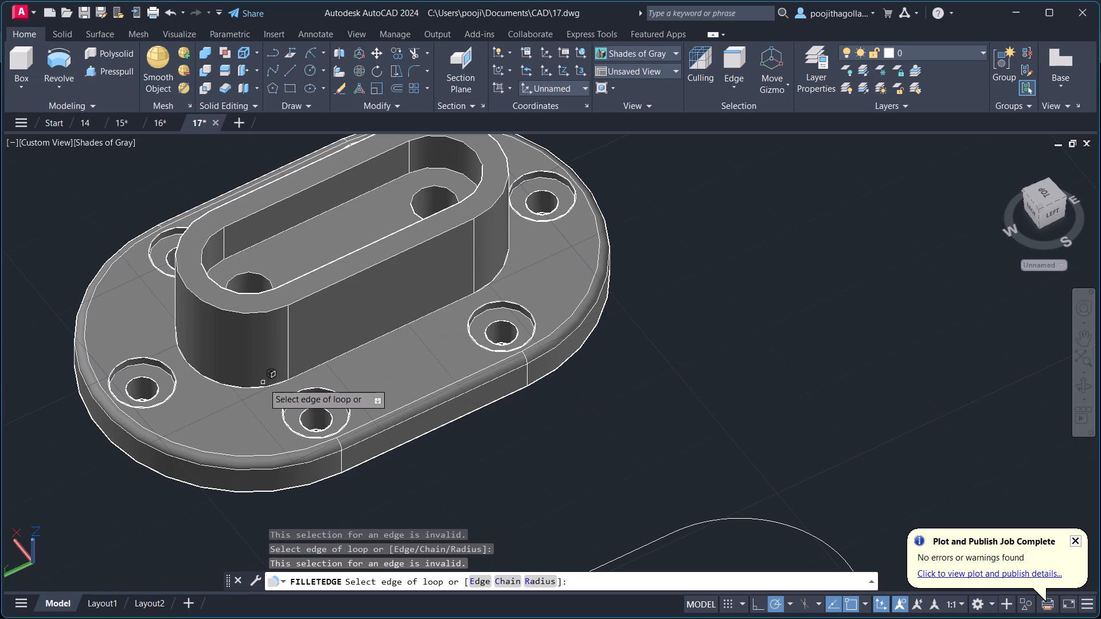
click(263, 389)
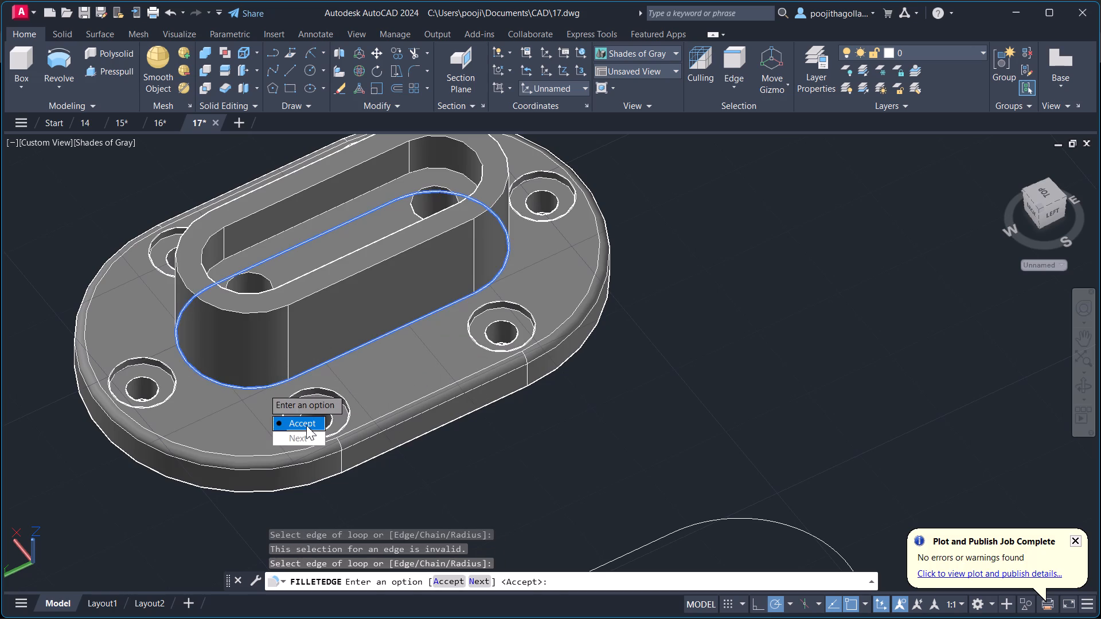
drag(306, 425, 263, 389)
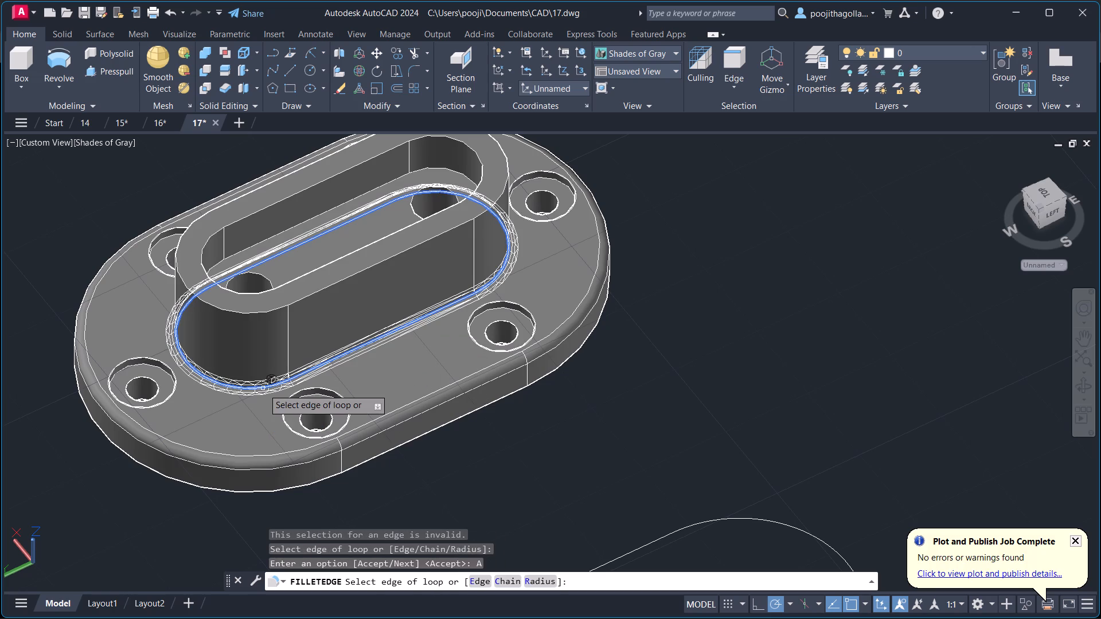
key(Return)
key(Return)
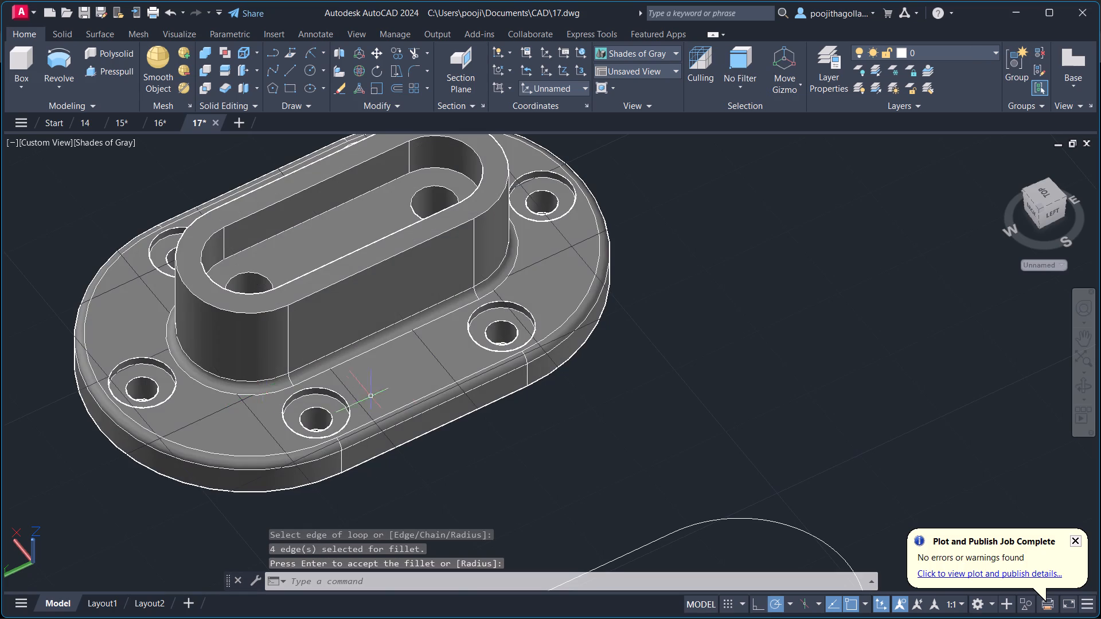
Erase the unfilleted duplicate part and the separate slot outline, keeping only the fully filleted part.
scroll(456, 345, up, 1)
scroll(458, 366, down, 2)
shift+middle_click(413, 391)
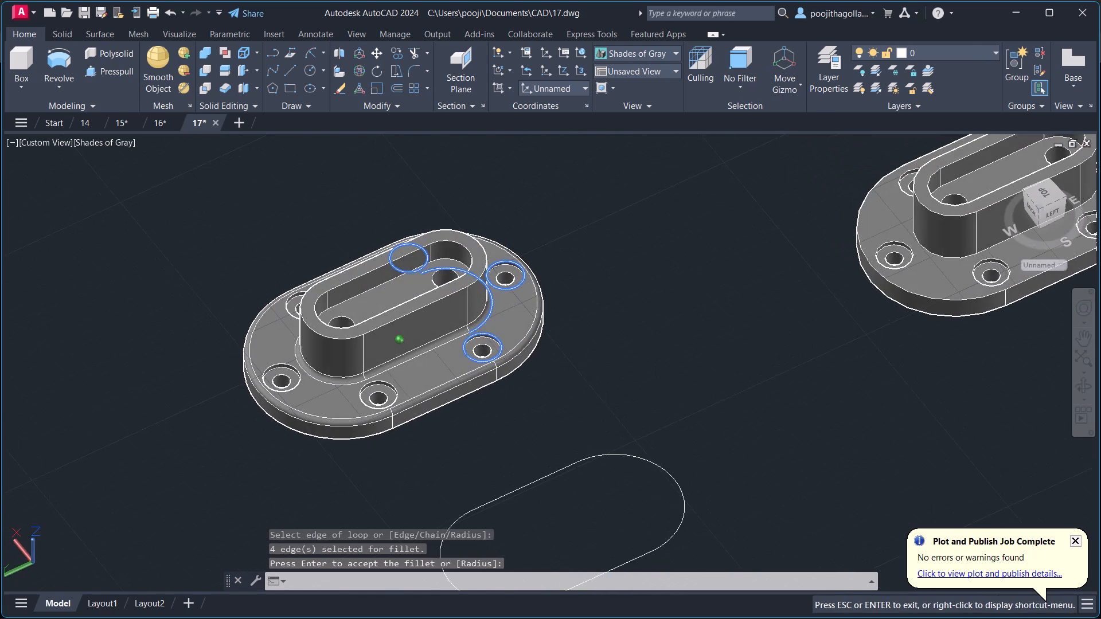
scroll(463, 355, up, 1)
middle_drag(614, 372, 478, 273)
scroll(512, 300, down, 3)
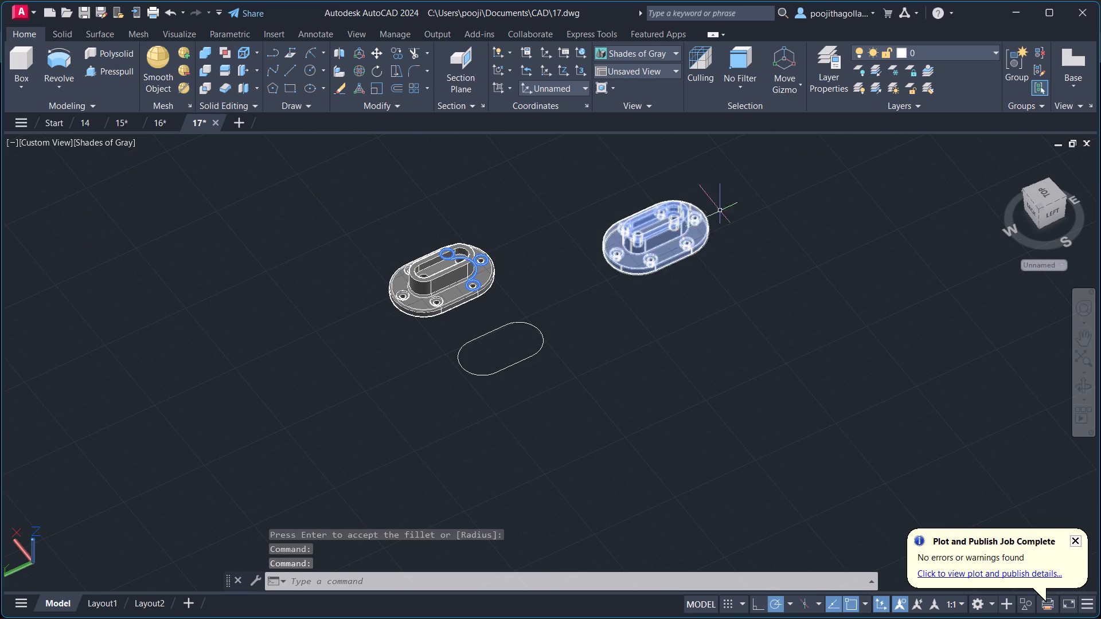
click(759, 177)
click(610, 302)
key(Delete)
drag(572, 330, 571, 336)
click(446, 421)
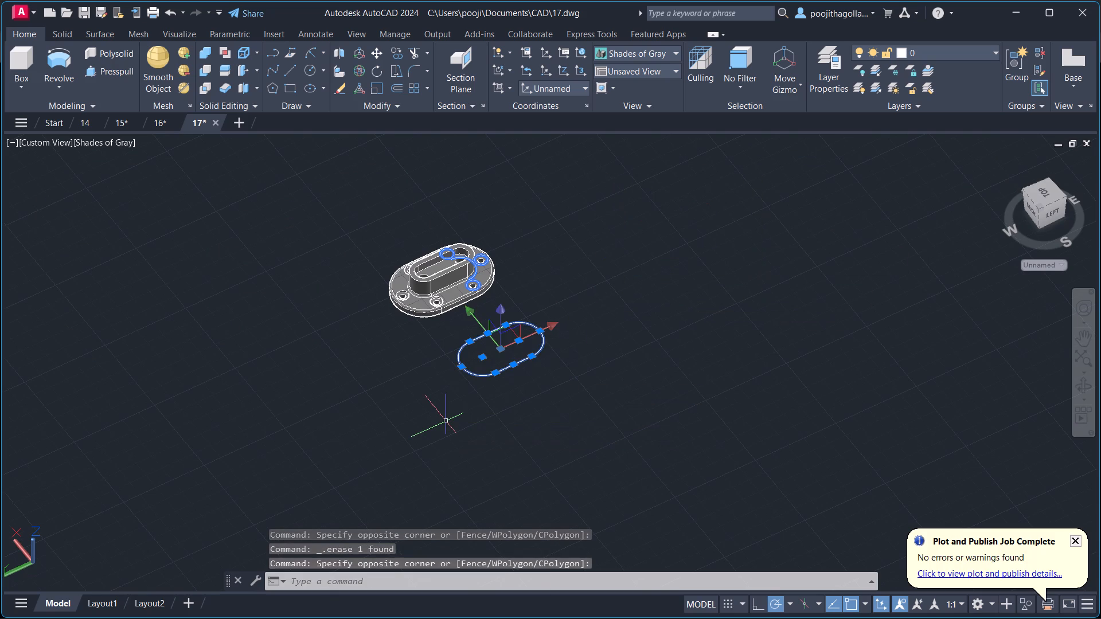
key(Delete)
Clear the leftover edge highlights on the filleted part.
scroll(401, 375, up, 2)
middle_drag(455, 354, 417, 452)
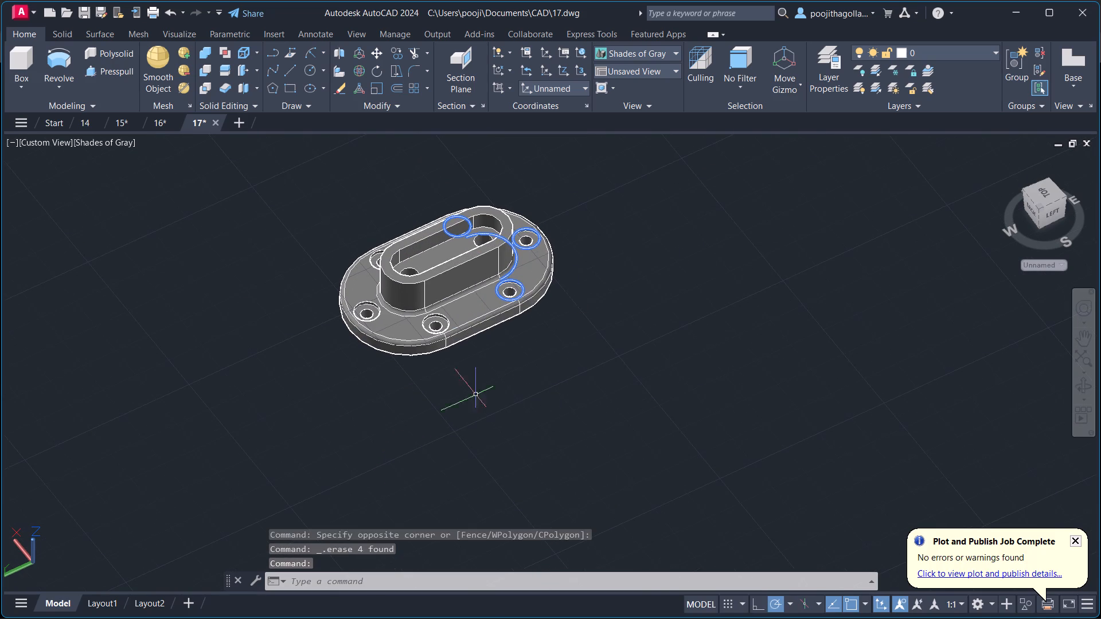
drag(624, 250, 607, 262)
click(489, 301)
key(Escape)
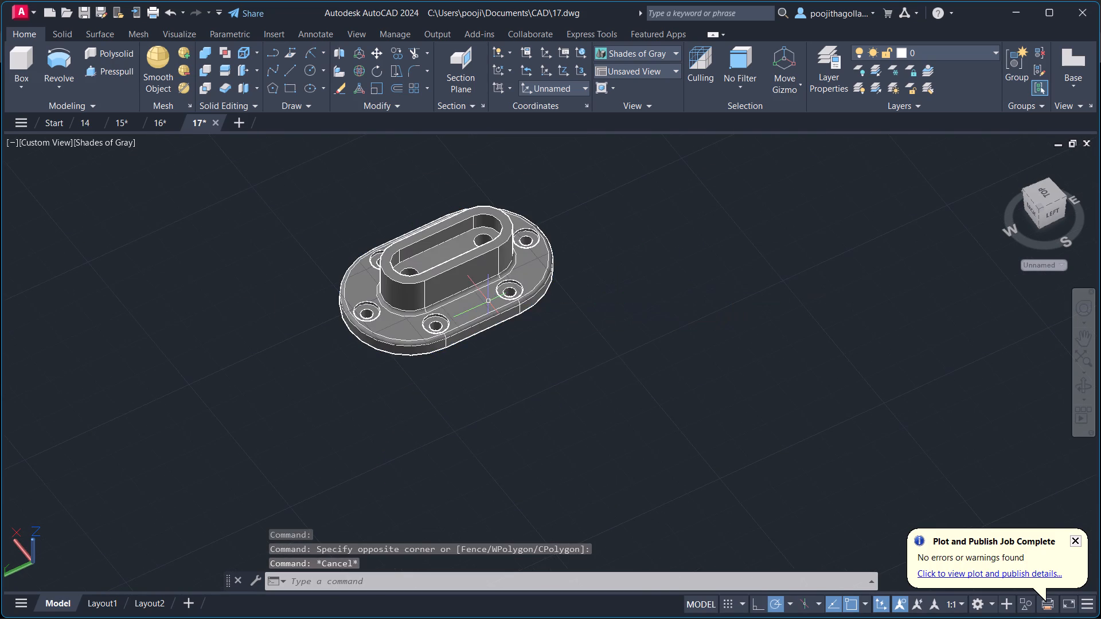
Set an elevated corner view of the finished part with its left and front sides facing the viewer, and save the drawing.
scroll(489, 301, up, 1)
middle_drag(489, 301, 515, 348)
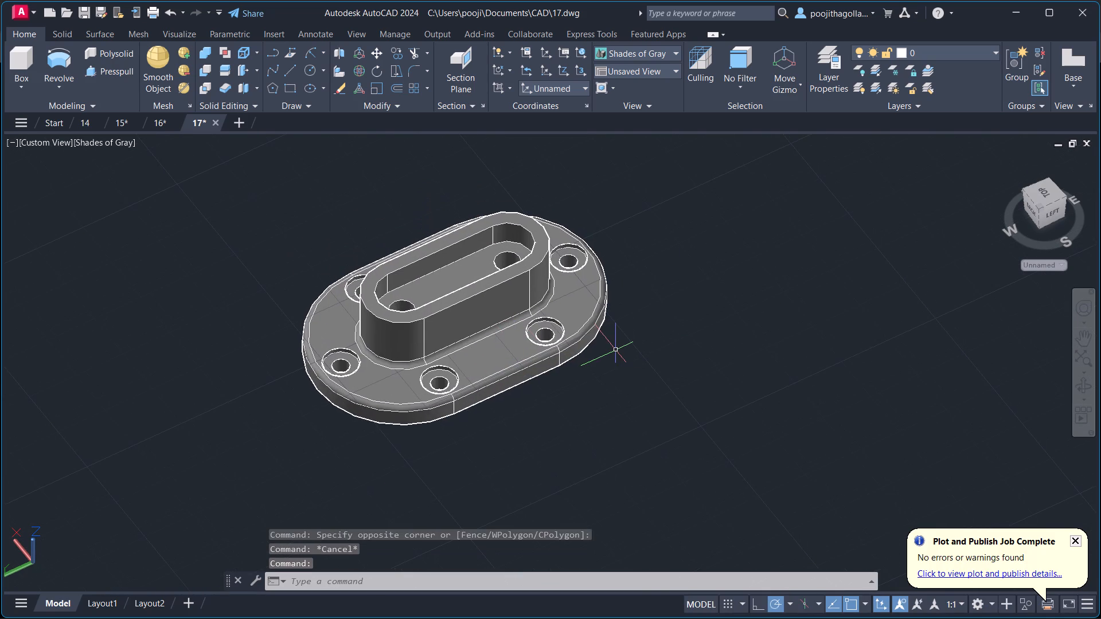
middle_drag(606, 365, 626, 367)
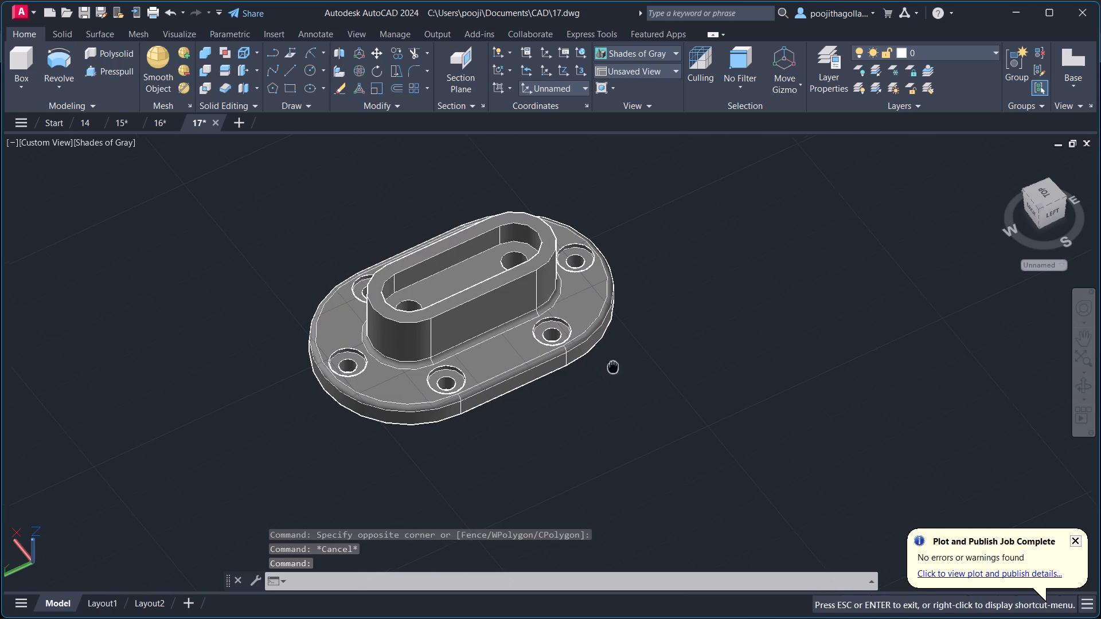
middle_drag(626, 367, 700, 402)
shift+middle_drag(799, 377, 657, 366)
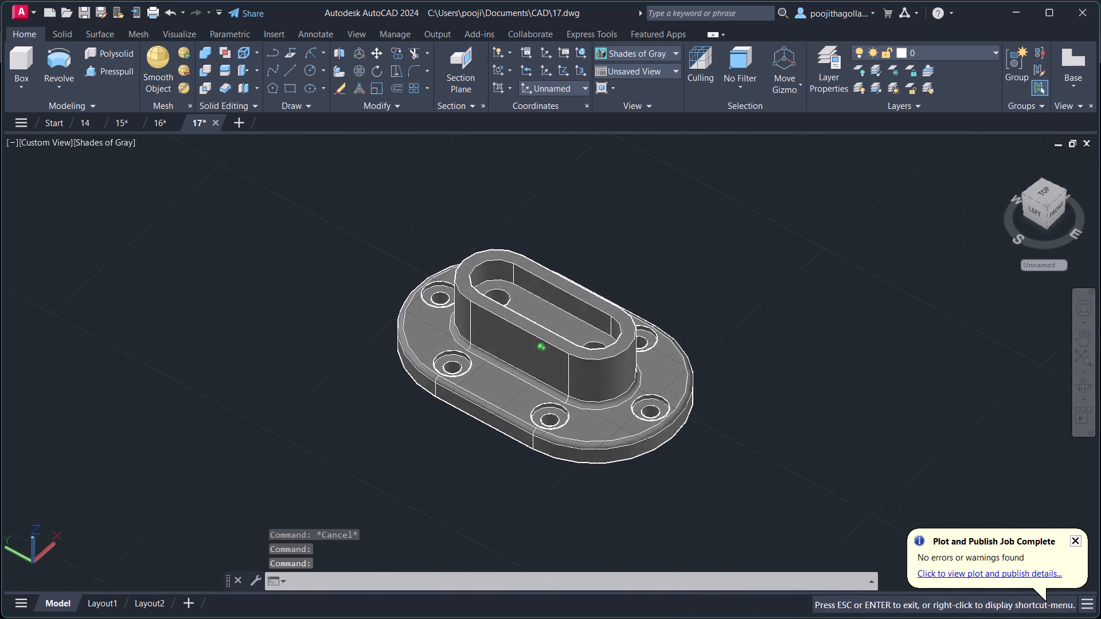
shift+middle_drag(657, 366, 655, 365)
middle_drag(616, 404, 568, 401)
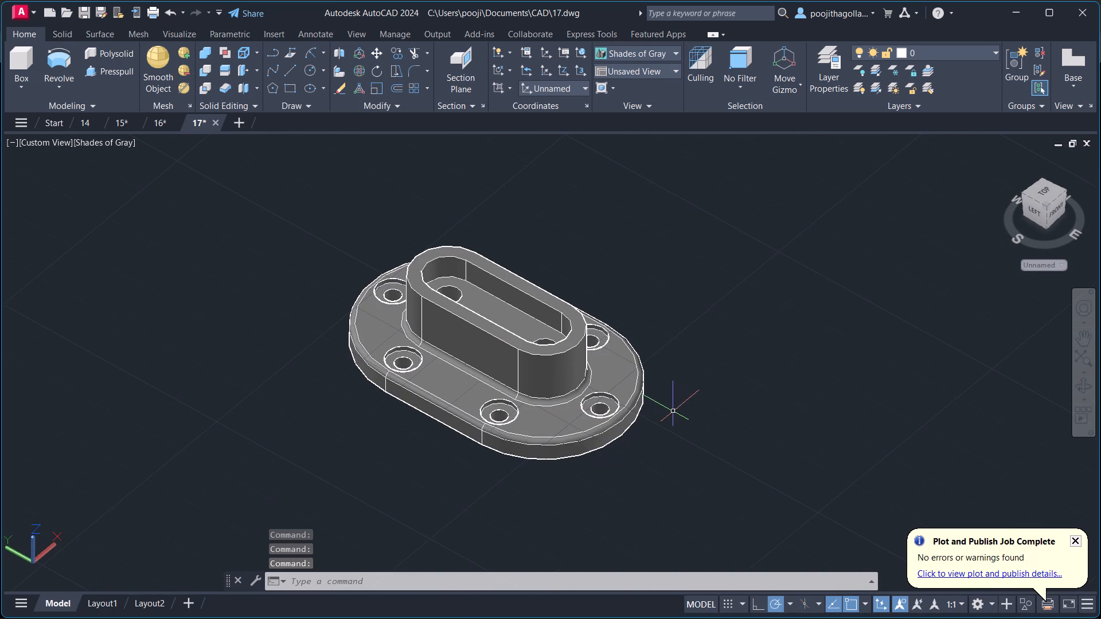
key(ctrl+s)
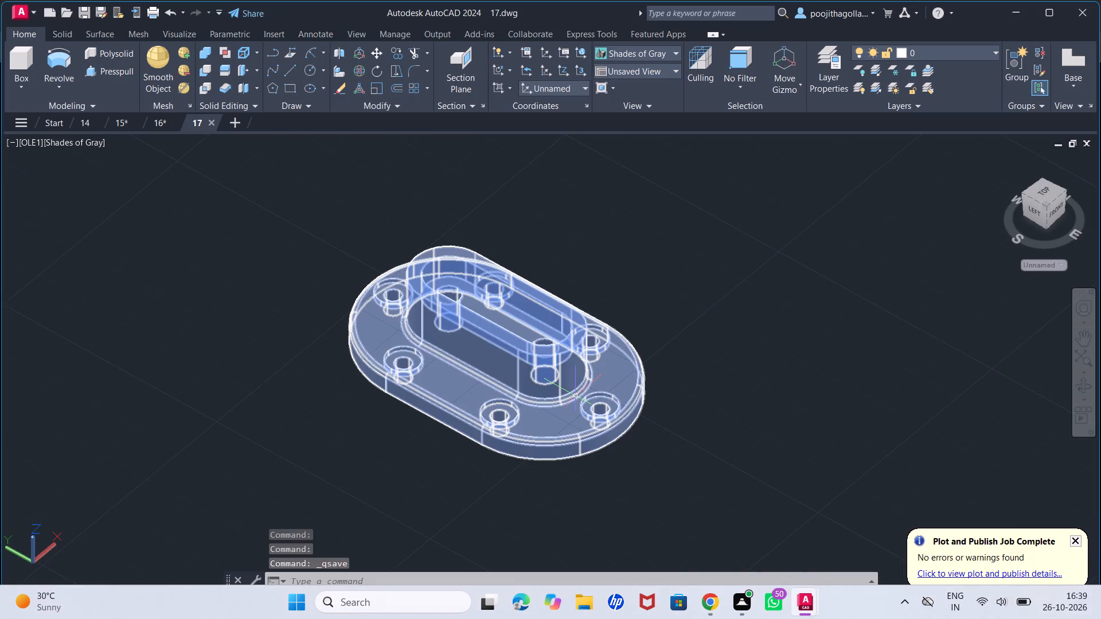
Set up a single-sheet, centred plot with AutoCAD PDF (High Quality Print).pc3 and a window plot area enclosing the finished part.
key(ctrl+p)
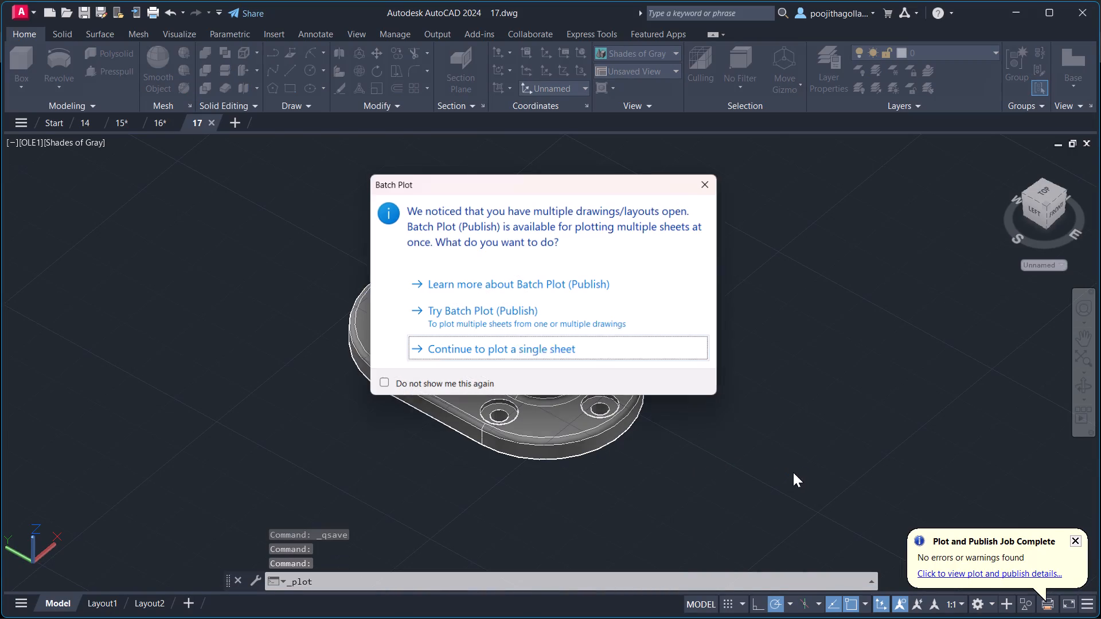
click(711, 188)
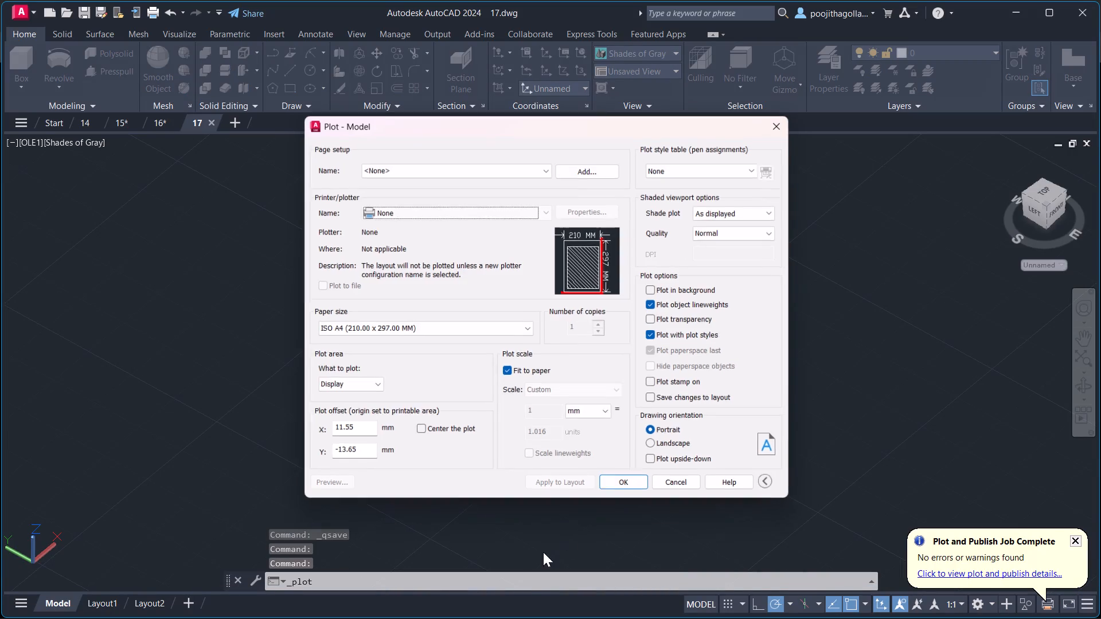
click(420, 436)
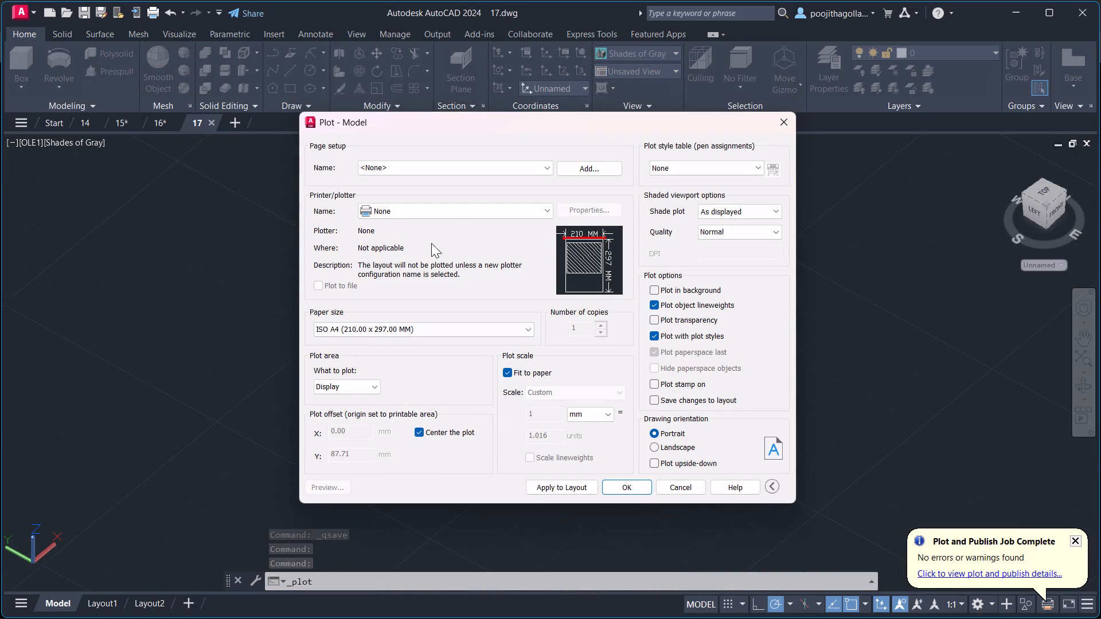
click(454, 213)
click(390, 270)
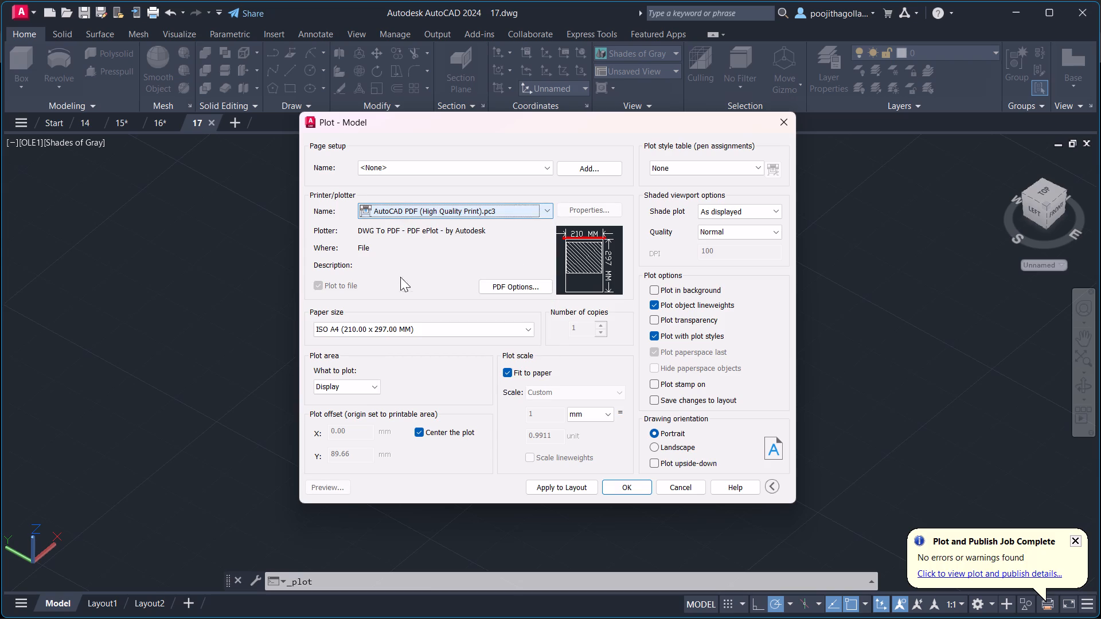
click(372, 386)
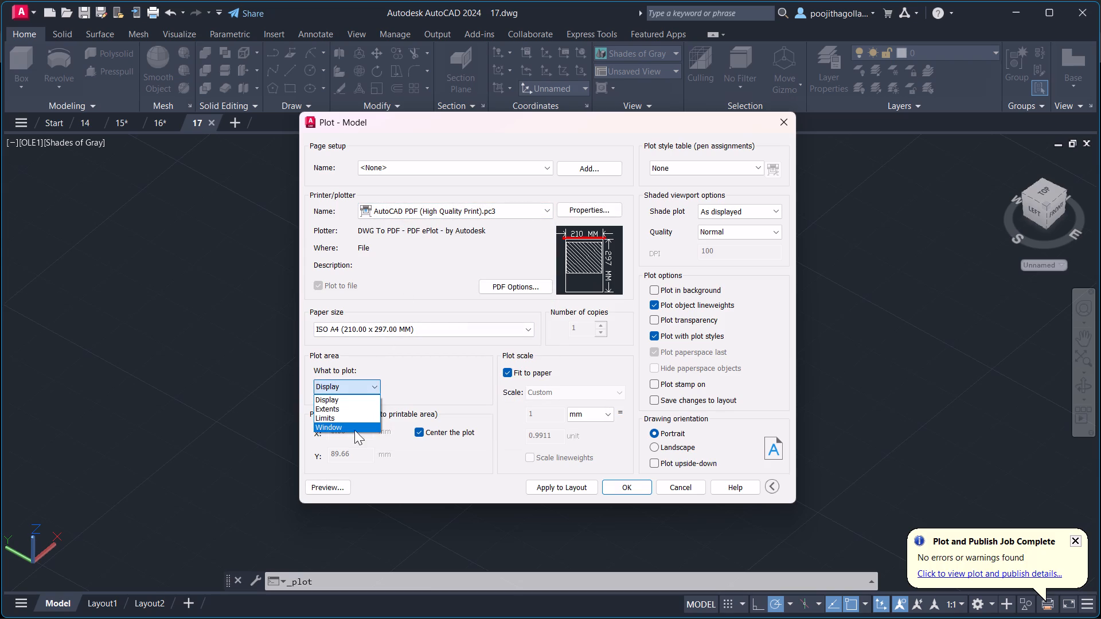
click(341, 430)
click(720, 202)
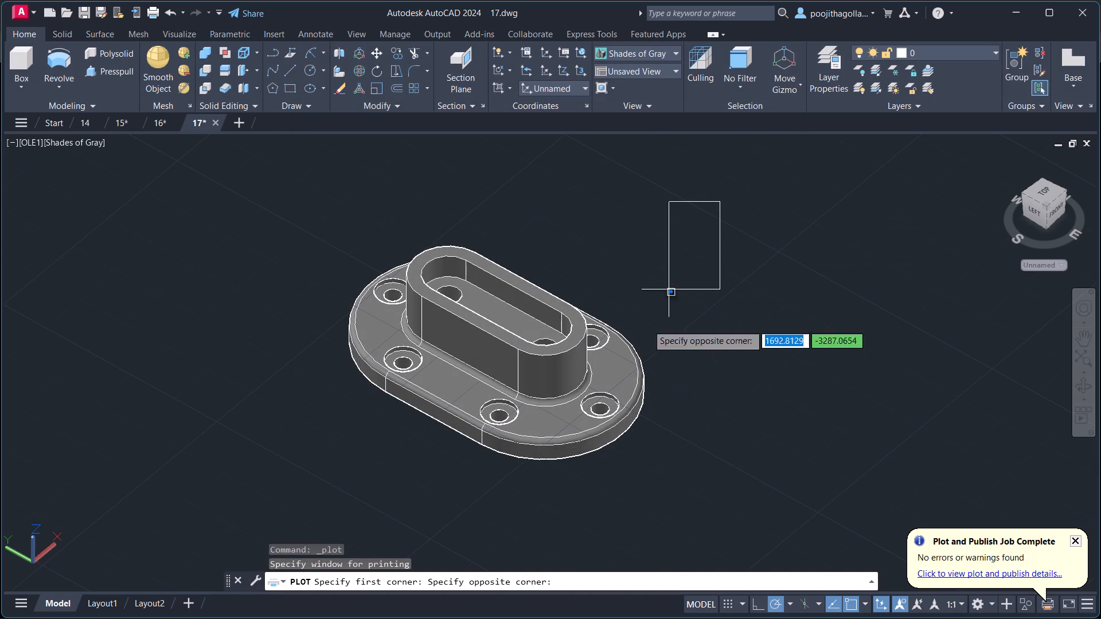
drag(260, 501, 627, 487)
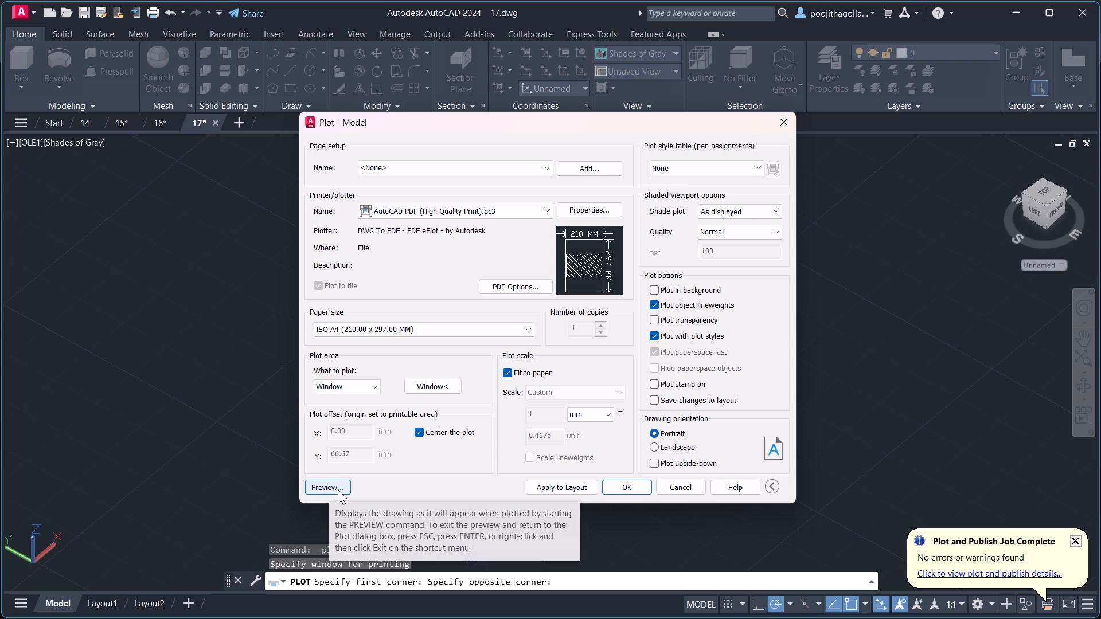
Preview the plot and save it as 17-Model.pdf in the CAD folder.
click(338, 489)
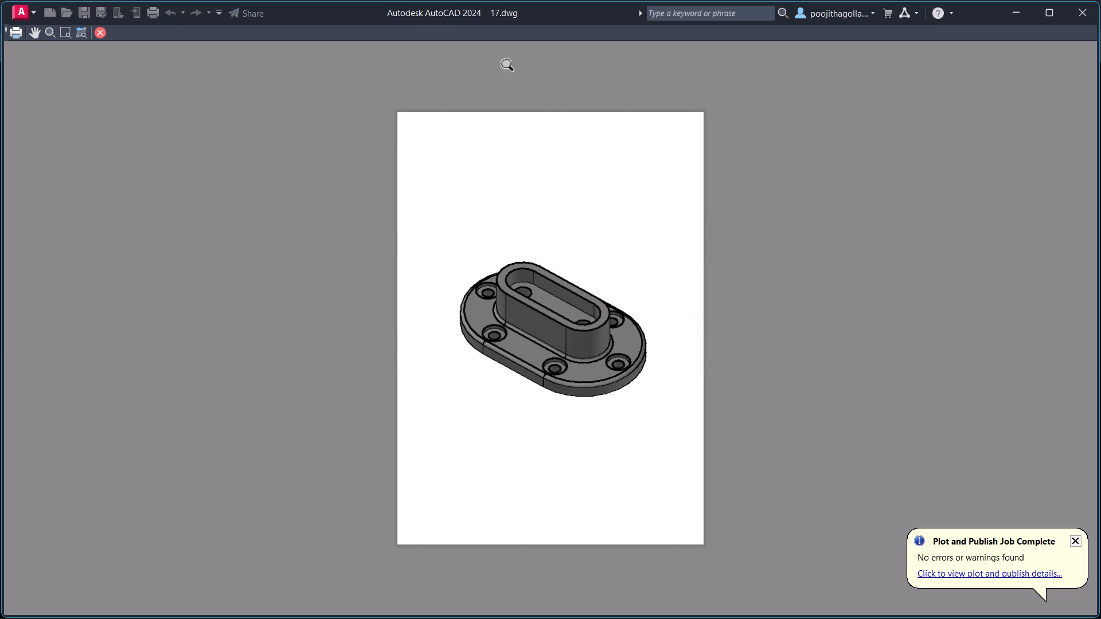
click(14, 35)
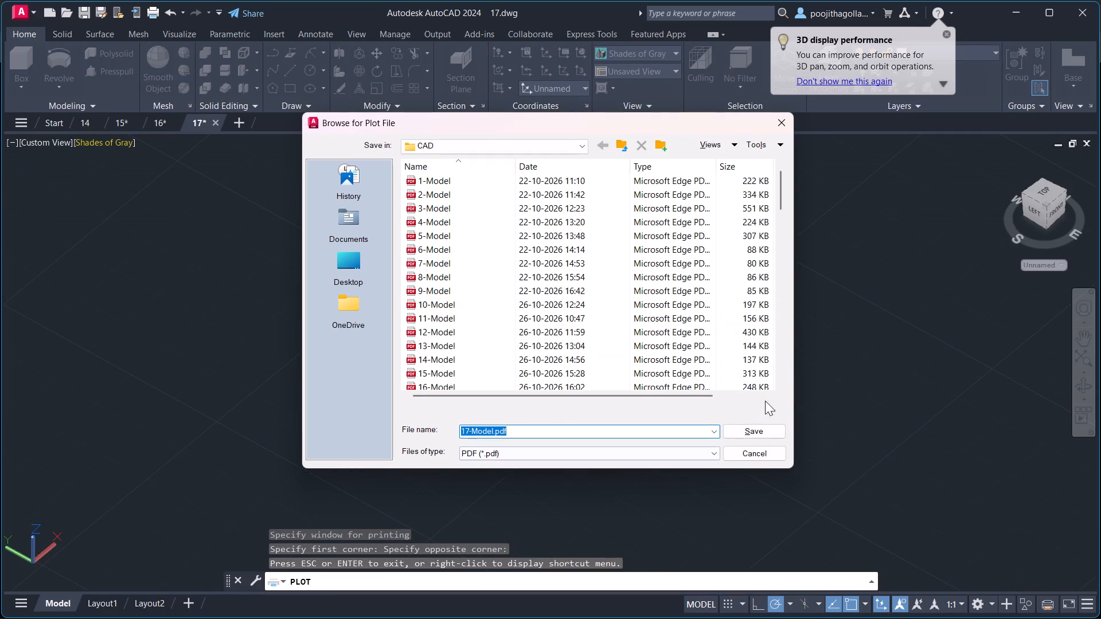
click(772, 425)
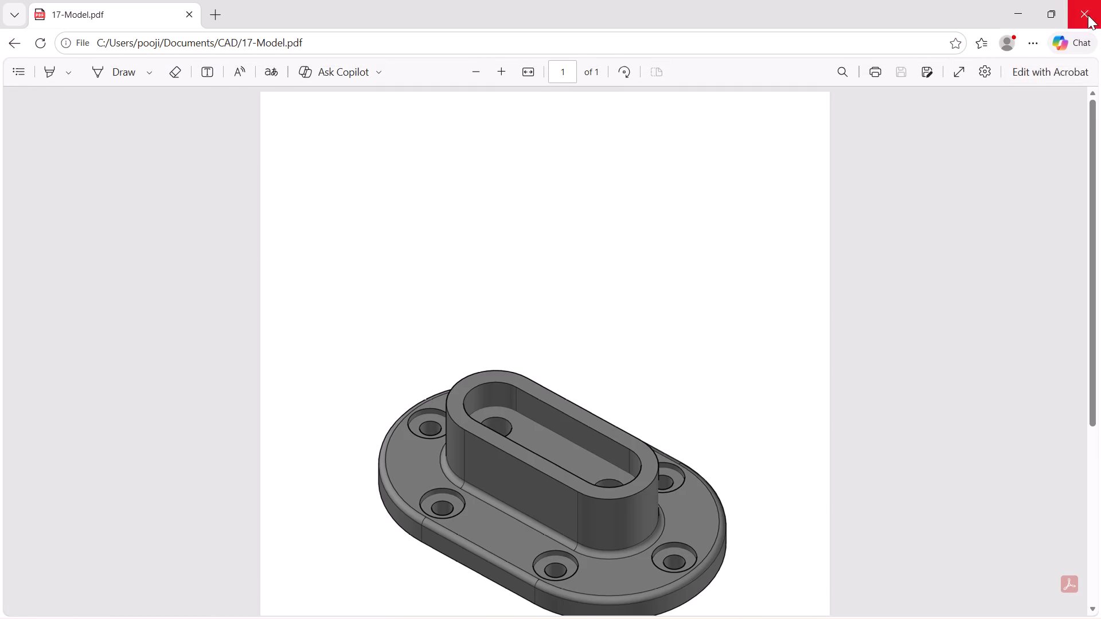
Close the plotted 17-Model.pdf in the browser and return to drawing 17 in AutoCAD.
click(1088, 15)
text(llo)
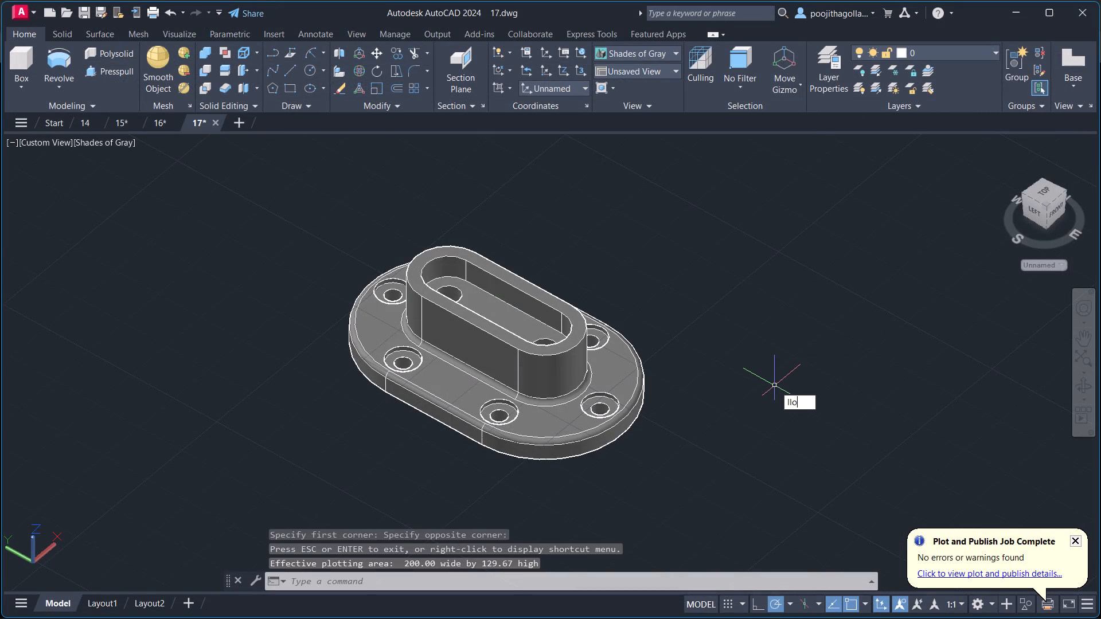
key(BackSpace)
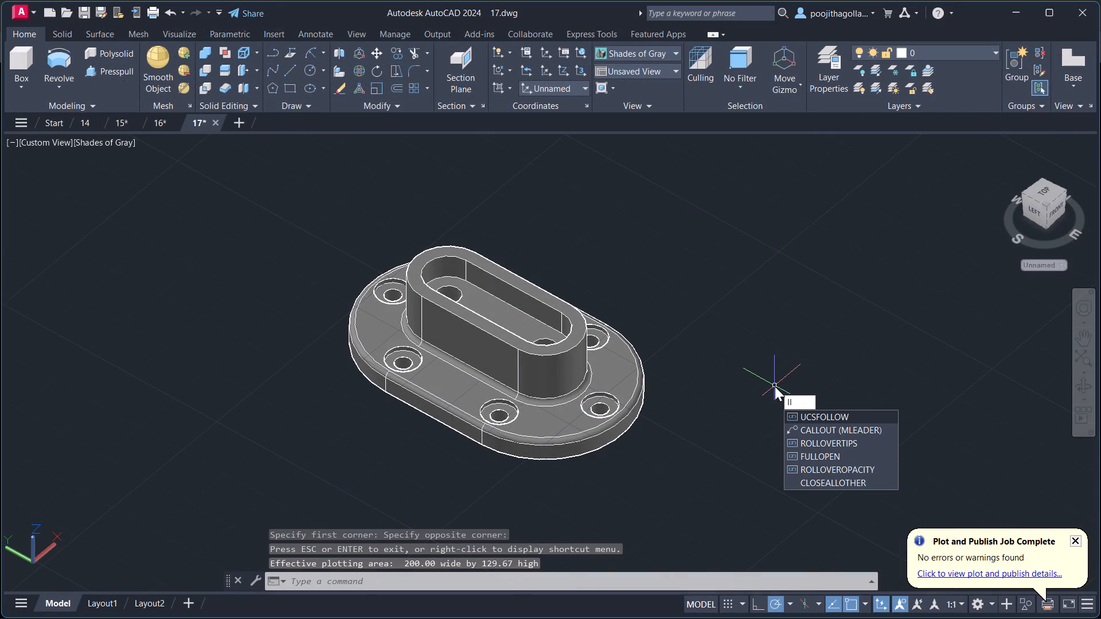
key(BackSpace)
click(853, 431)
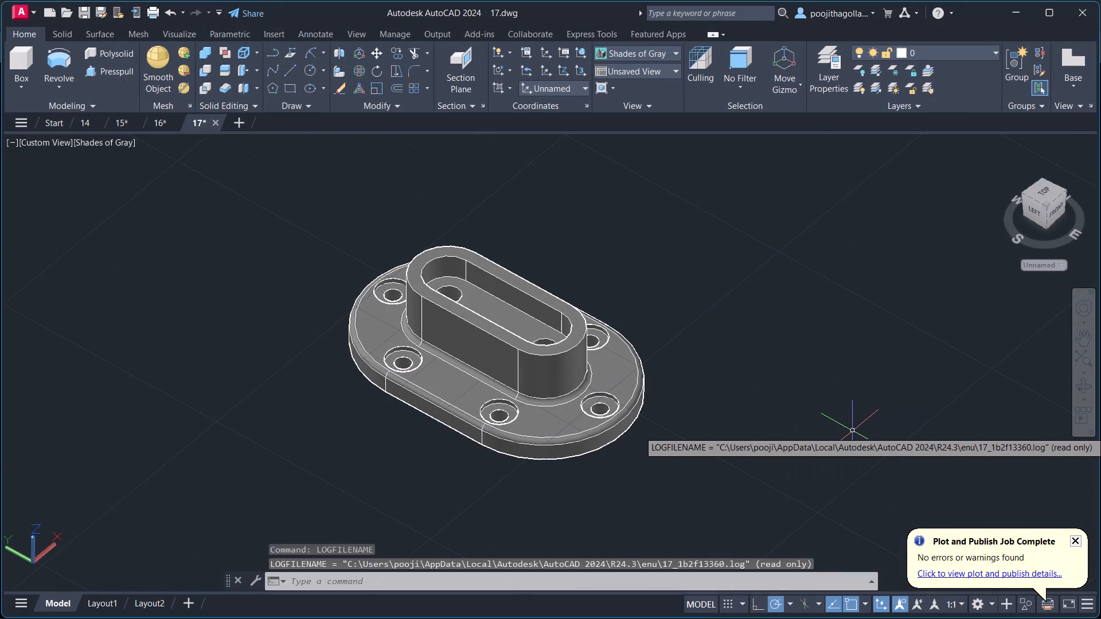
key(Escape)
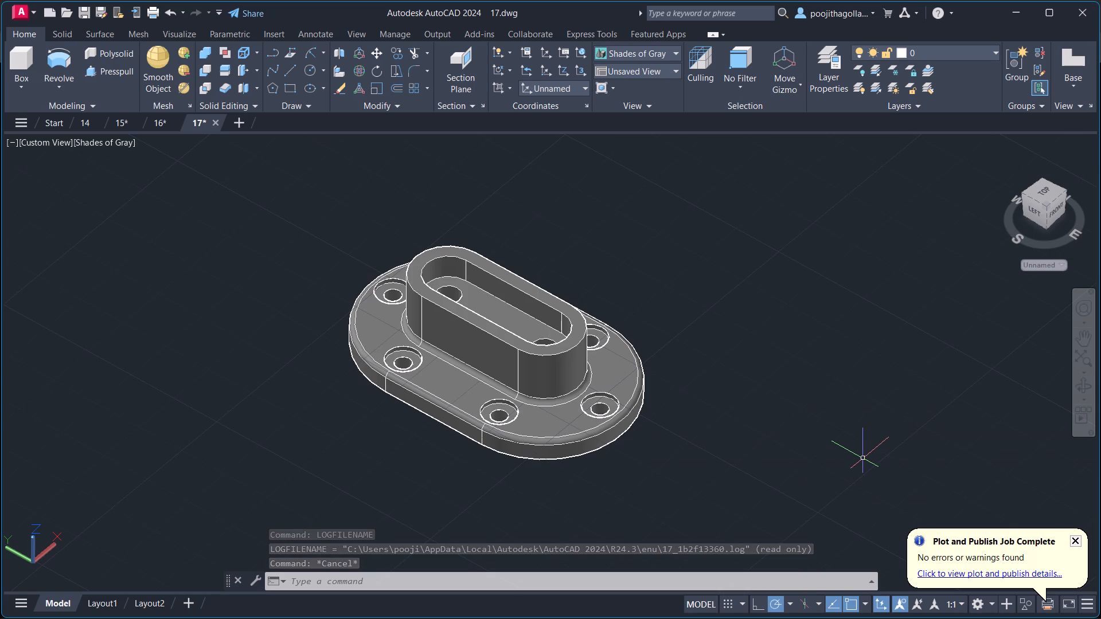
Examine the finished part in the drawing, checking the walled boss, counterbored holes and filleted edges from near and far.
middle_drag(470, 365, 521, 365)
scroll(470, 365, up, 1)
scroll(667, 362, up, 1)
middle_click(623, 408)
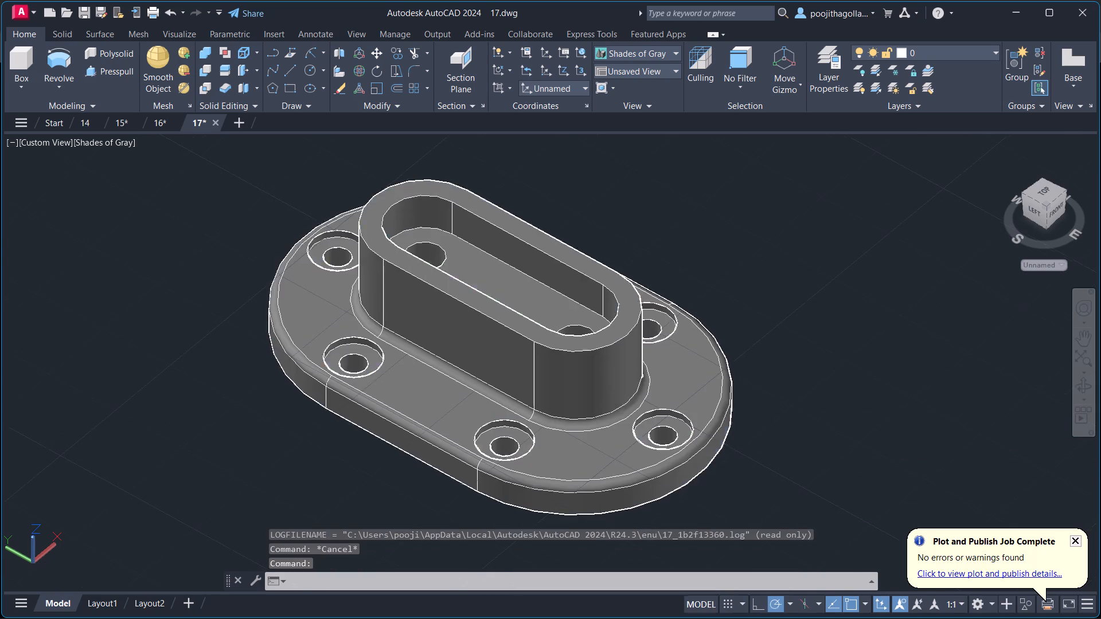
scroll(606, 374, down, 2)
middle_click(606, 374)
scroll(604, 374, up, 1)
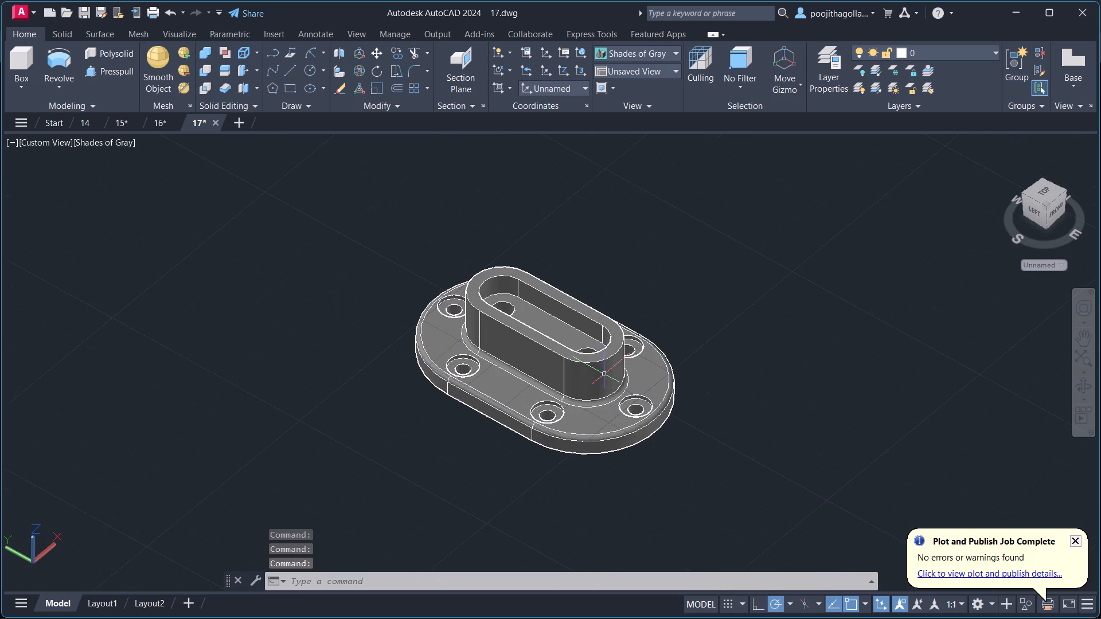
scroll(549, 416, up, 1)
middle_drag(571, 406, 577, 428)
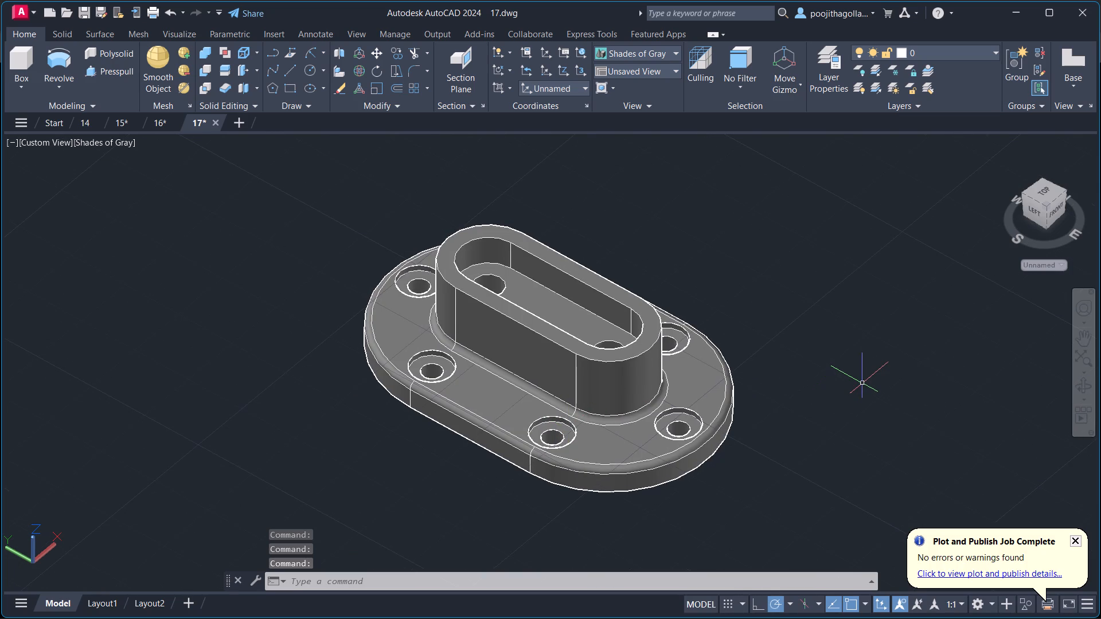
key(Escape)
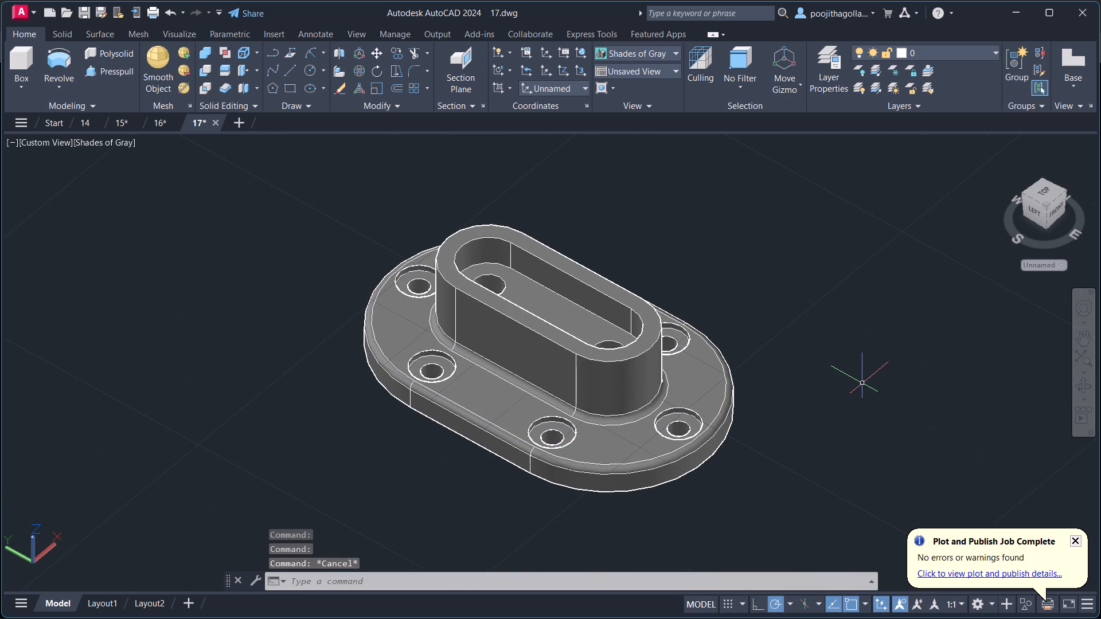